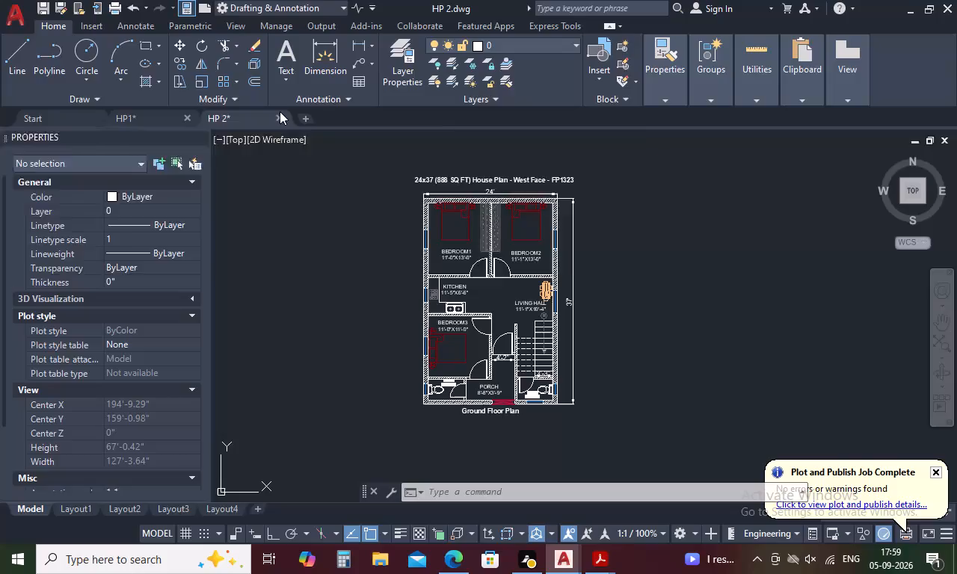
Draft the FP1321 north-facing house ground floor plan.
Close the HP 2 and HP1 drawings, saving their changes.
left_click(279, 114)
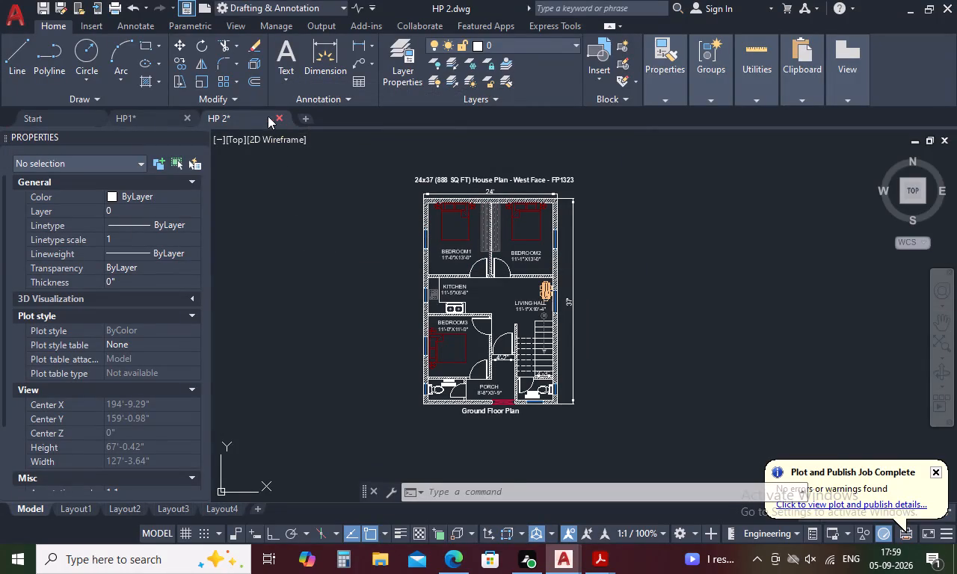
left_click(451, 309)
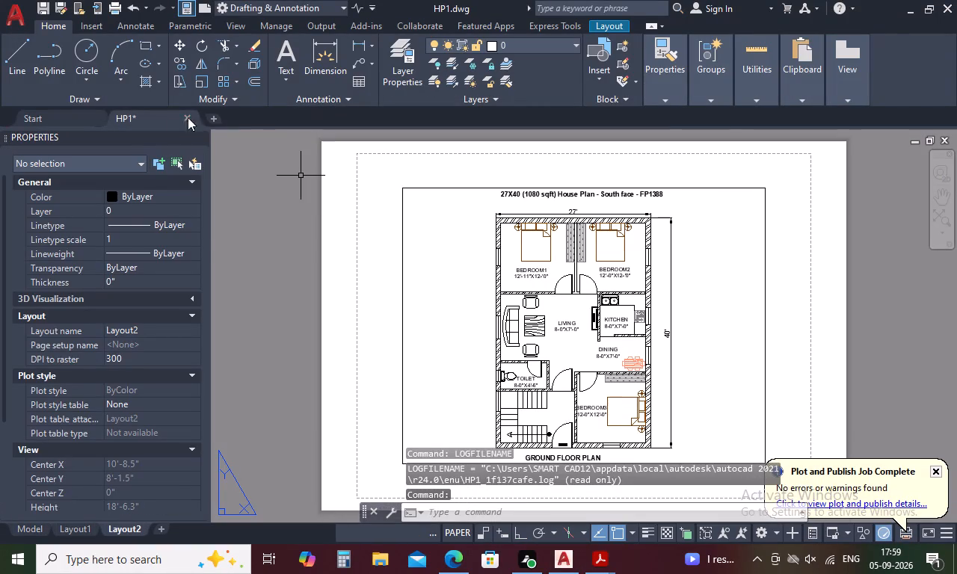
left_click(191, 114)
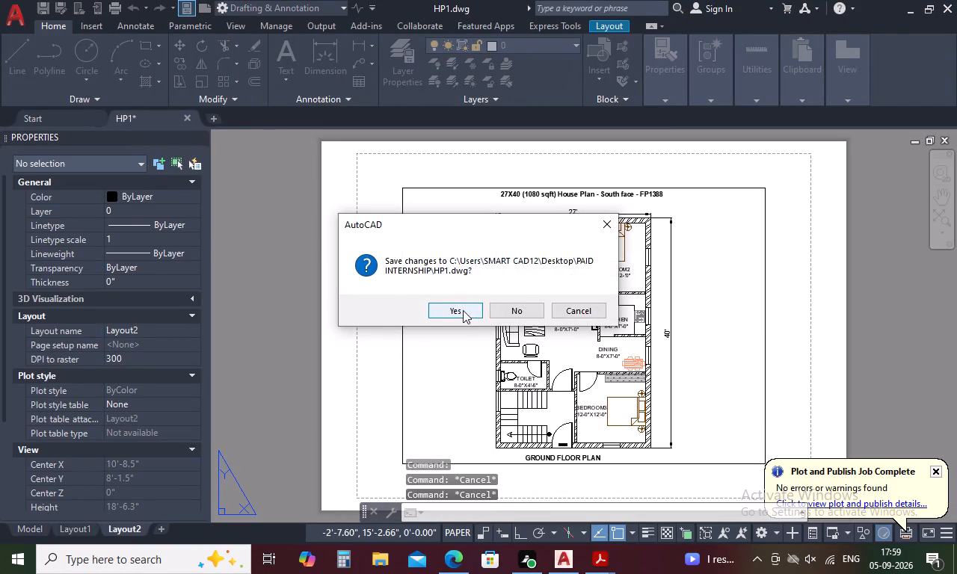
left_click(463, 310)
left_click(192, 117)
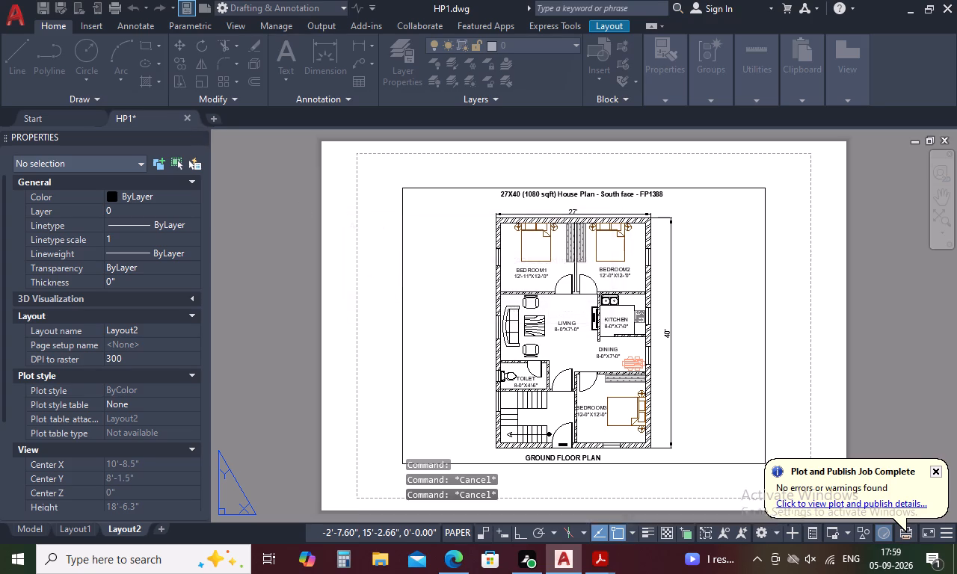
Start a new blank drawing and close the Properties palette.
double_click(177, 312)
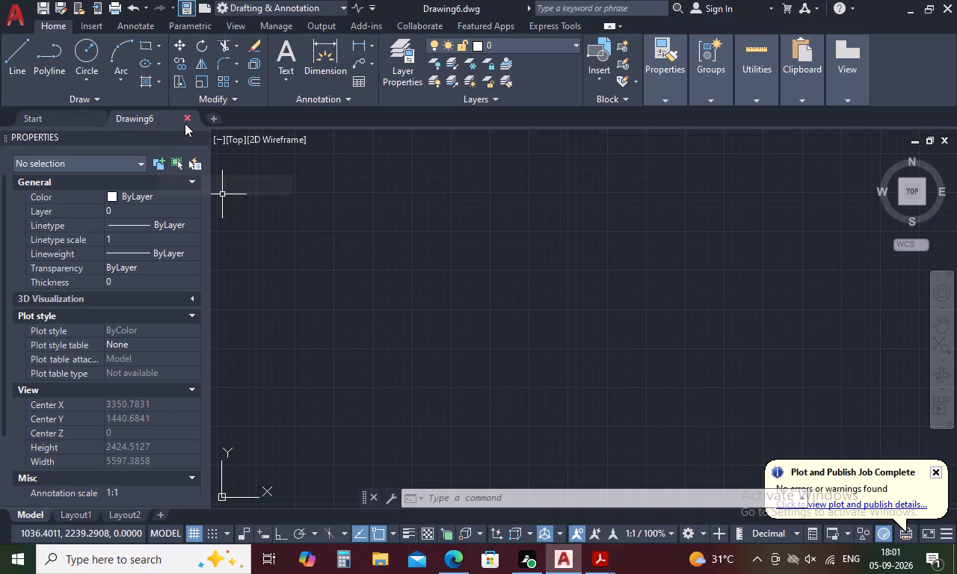
left_click(203, 134)
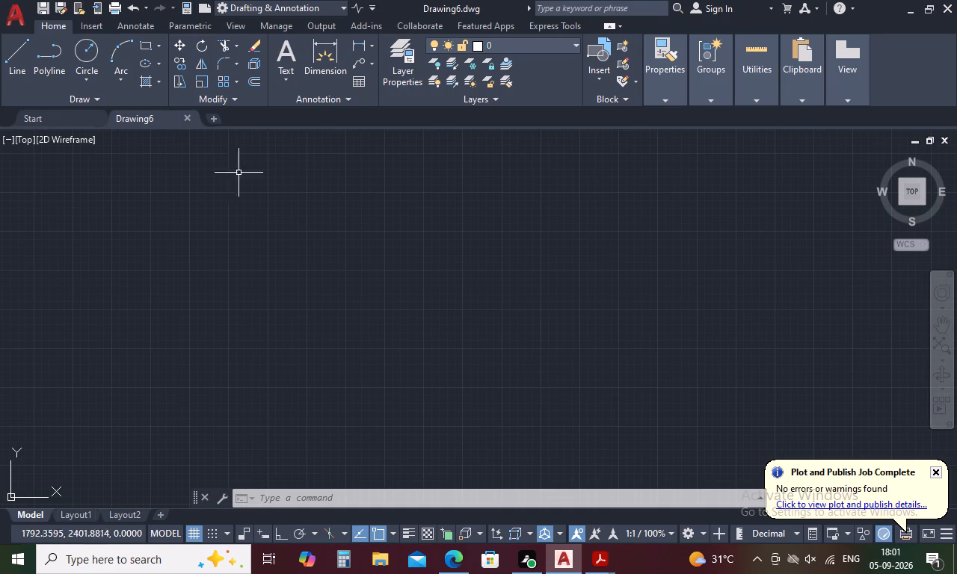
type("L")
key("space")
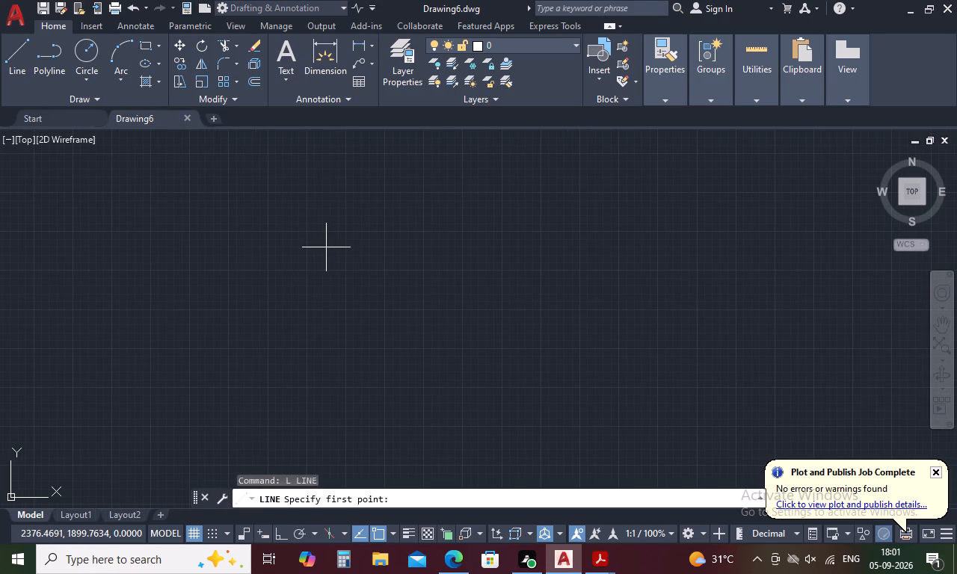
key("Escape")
Configure the drawing units to Engineering length with 0'-0.0" precision and an insertion scale of inches.
key("u")
key("n")
key("space")
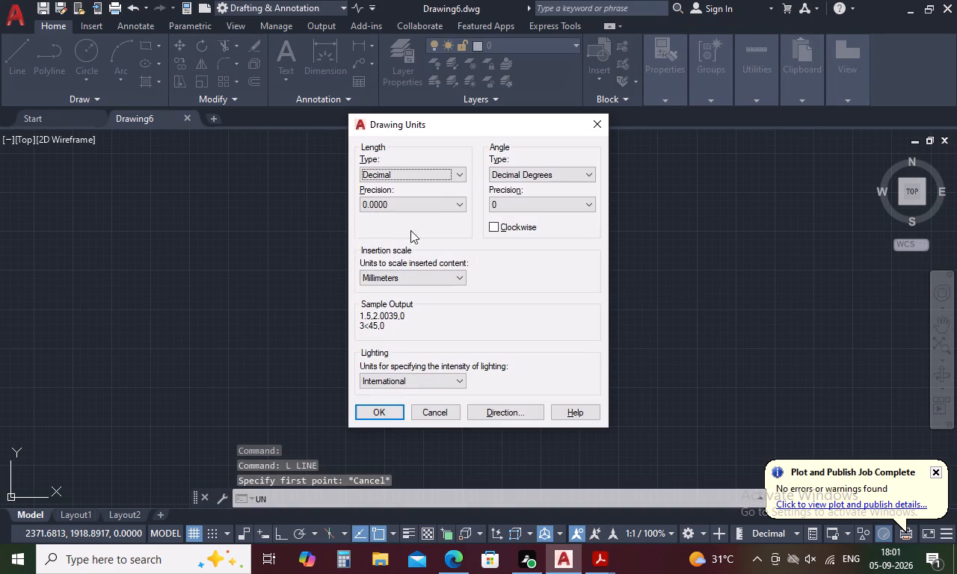
left_click(462, 176)
left_click(446, 206)
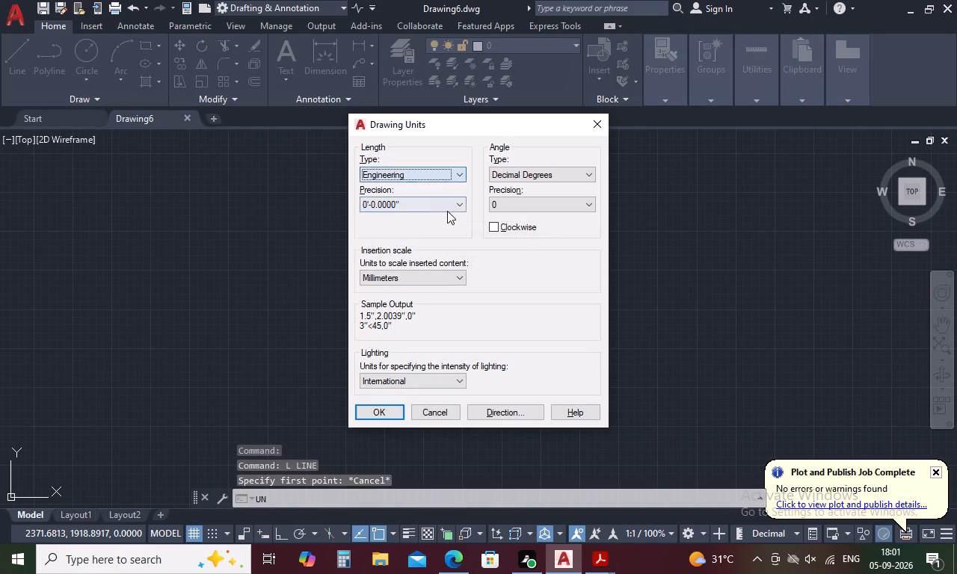
left_click(464, 208)
left_click(453, 228)
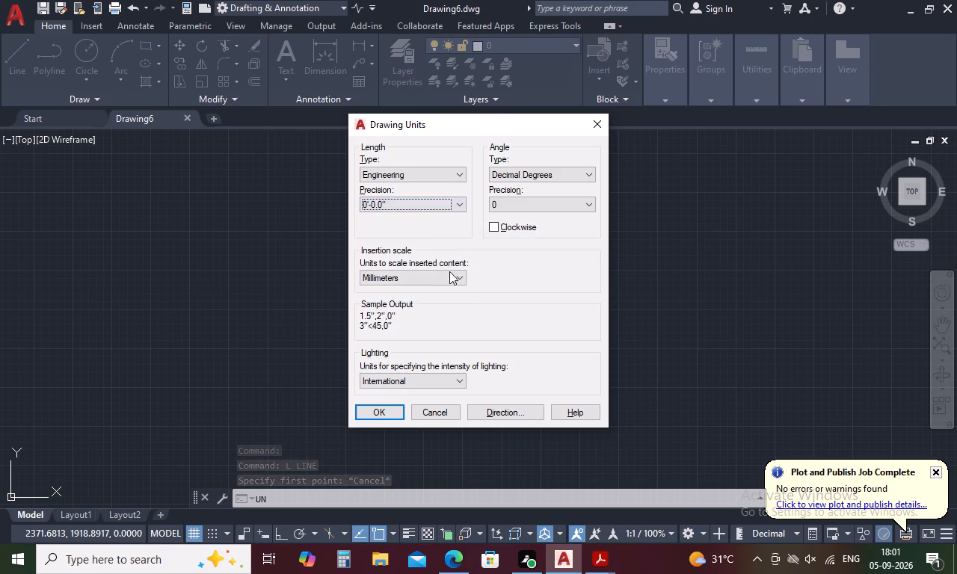
left_click(452, 276)
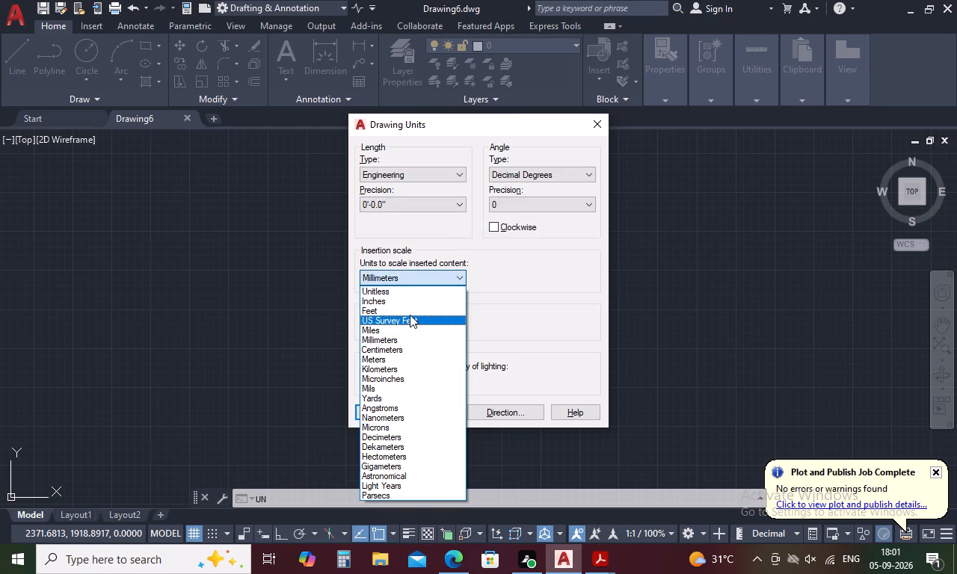
left_click(409, 303)
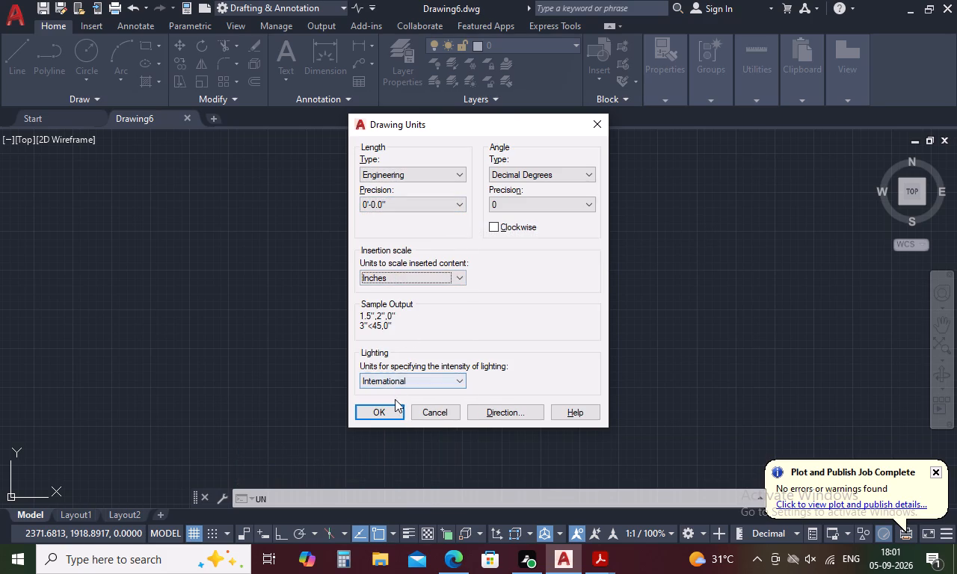
left_click(384, 418)
Draw a closed 25' by 25' square from lines with Ortho on.
key("l")
key("space")
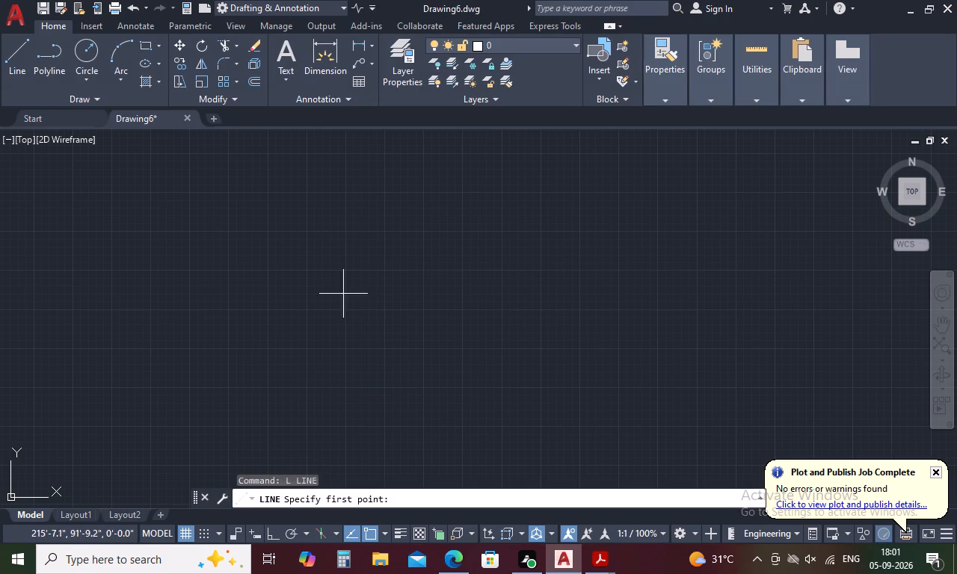
left_click(320, 207)
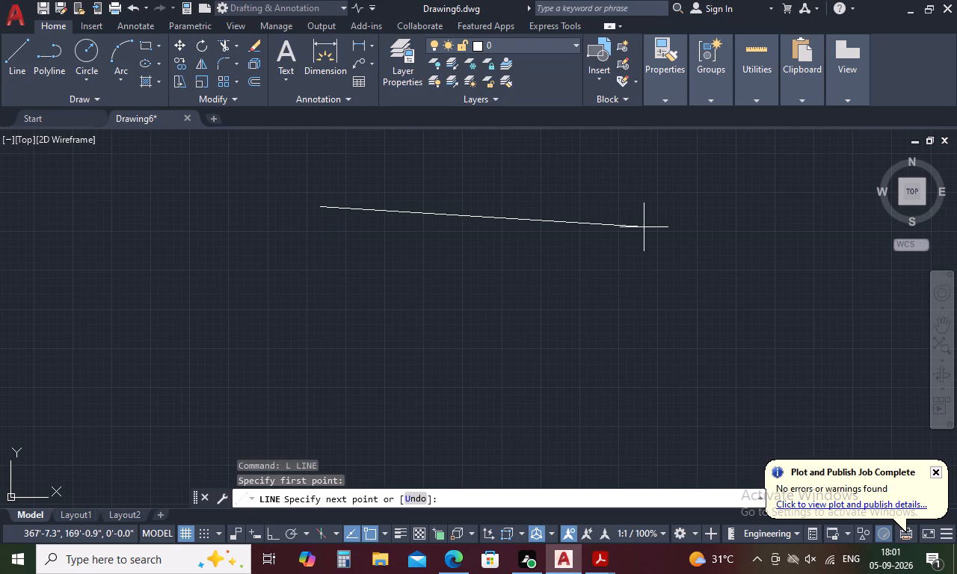
key("F8")
type("25'")
key("space")
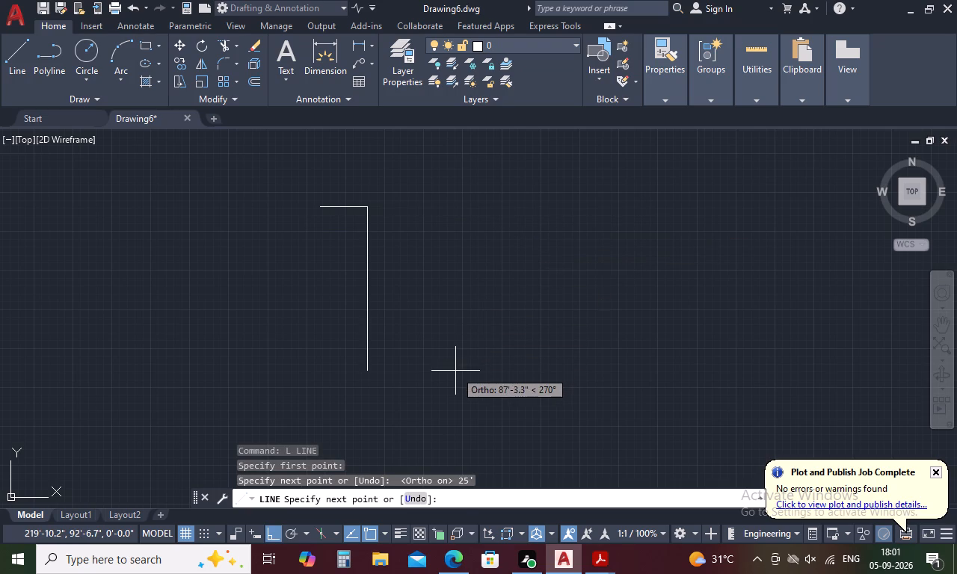
type("25")
key("apostrophe")
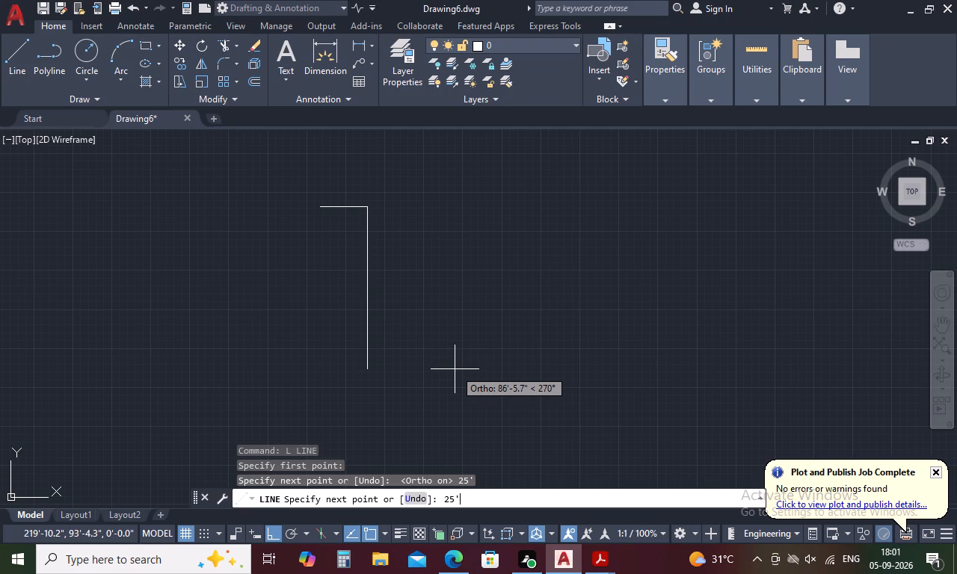
key("space")
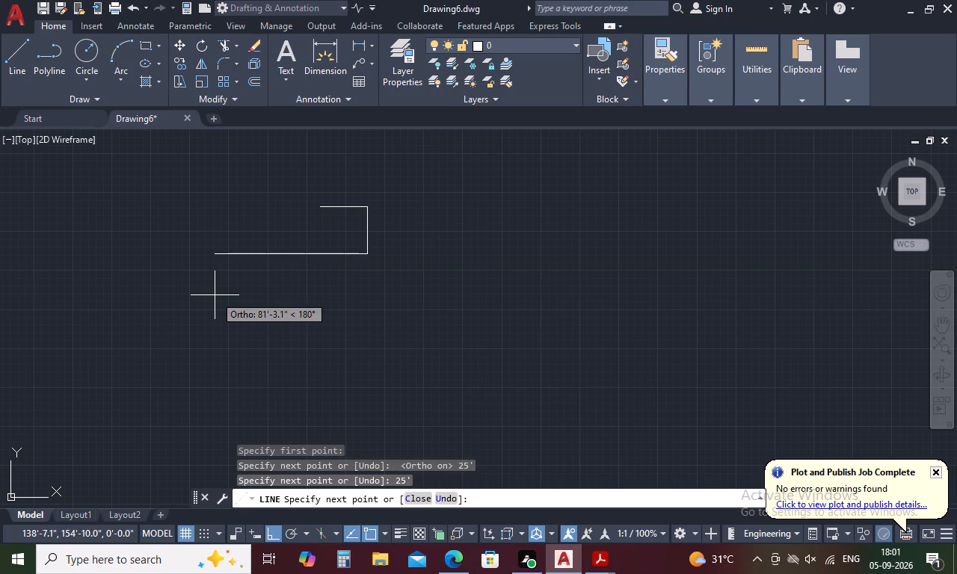
key("2")
key("5")
type("'")
key("space")
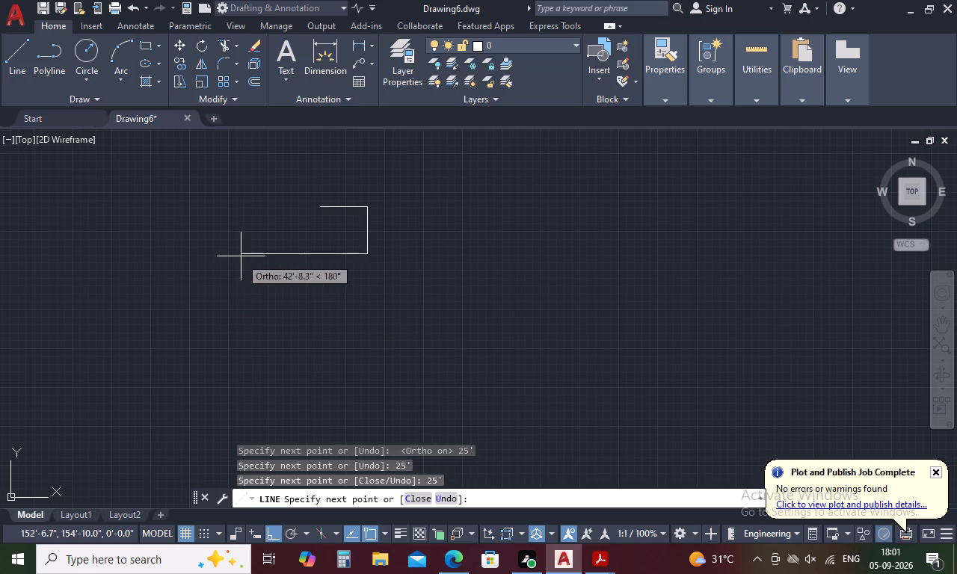
left_click(322, 206)
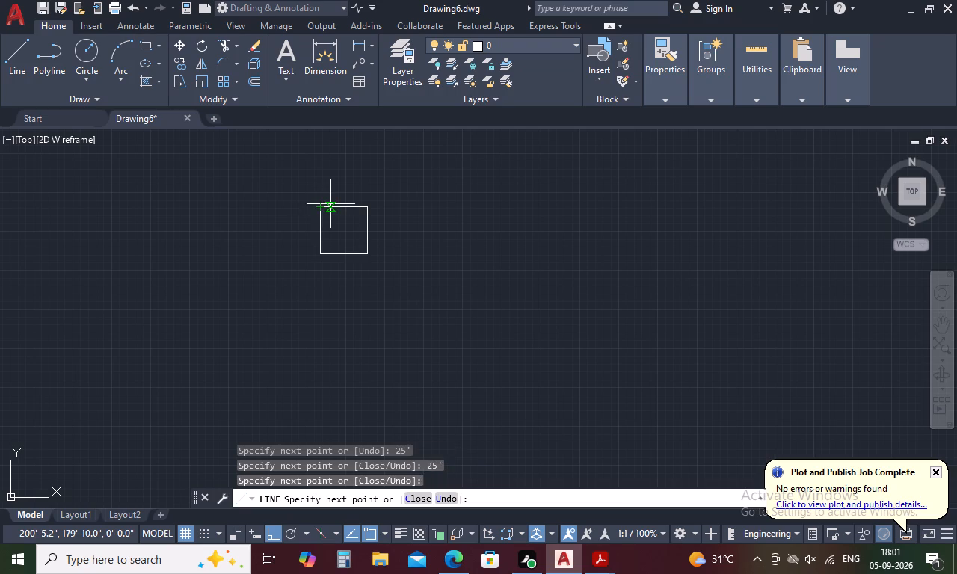
key("Escape")
scroll(330, 206, "up", 3)
key("Escape")
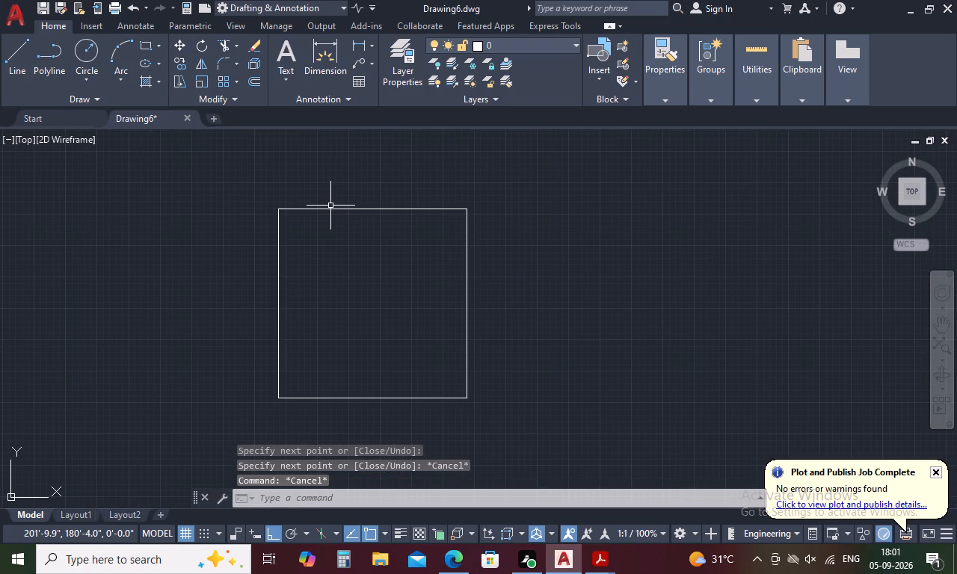
Offset the square's left and right edges 10" inward.
key("o")
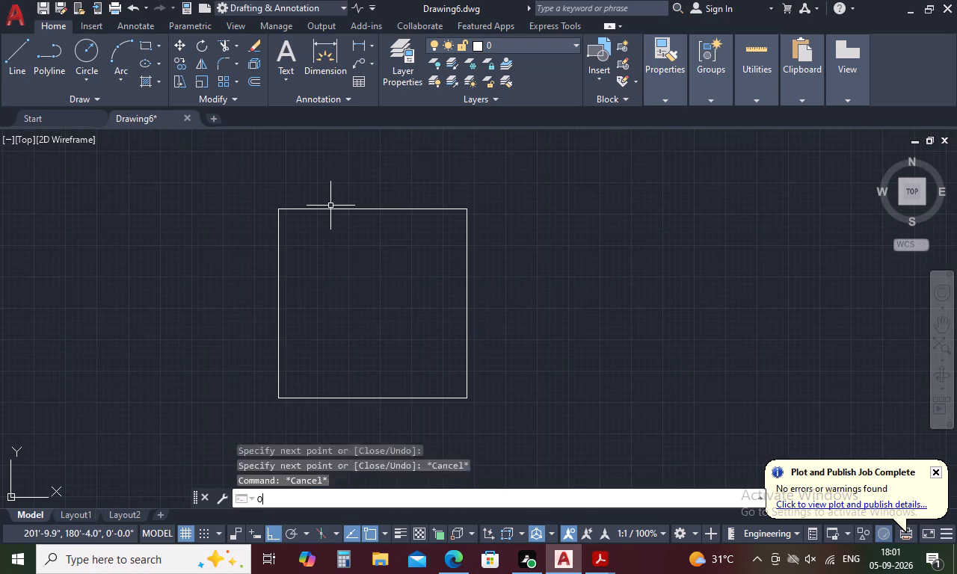
key("space")
key("1")
type("0")
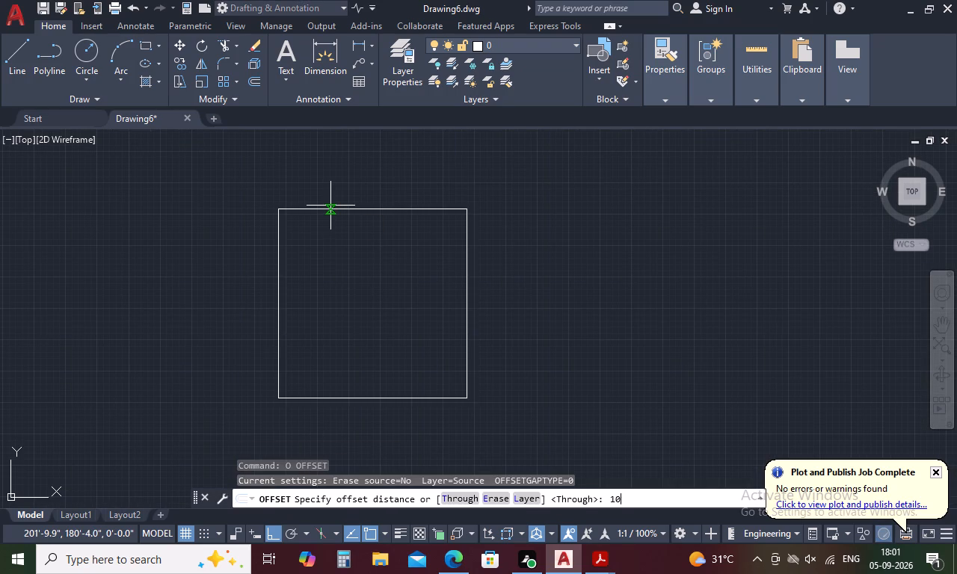
key("space")
left_click(278, 235)
left_click(298, 235)
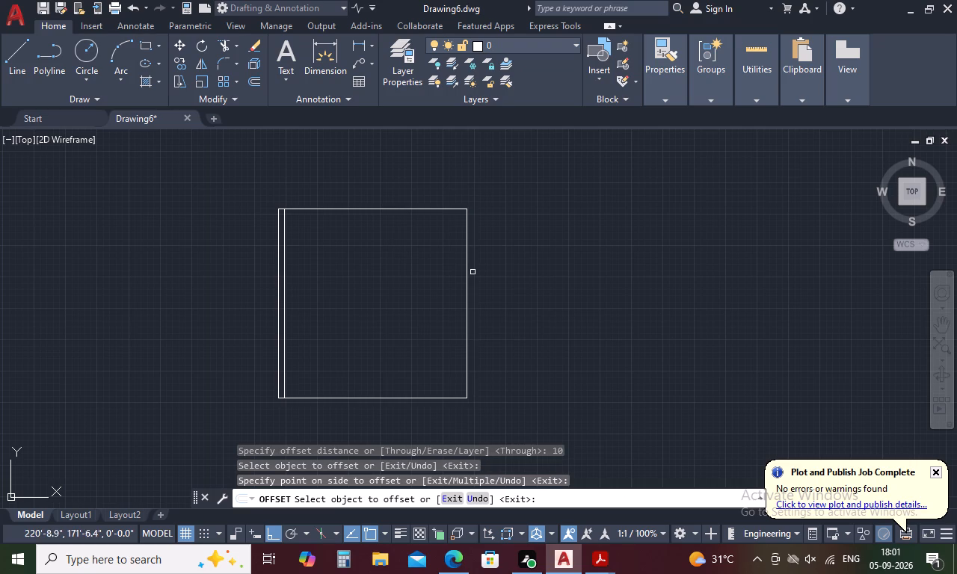
left_click(468, 278)
left_click(404, 280)
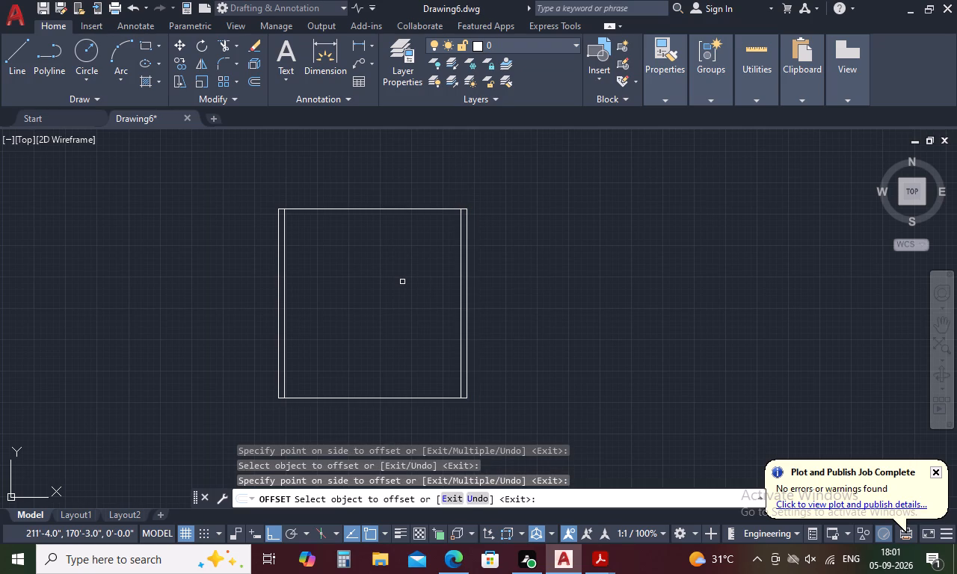
key("space")
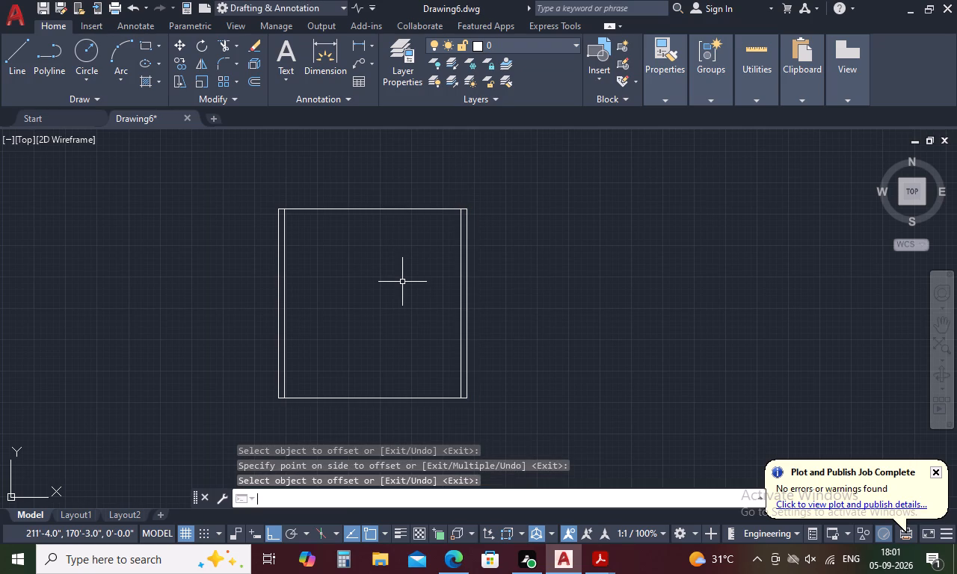
Offset the inner right-hand wall line 11' toward the square's middle.
key("space")
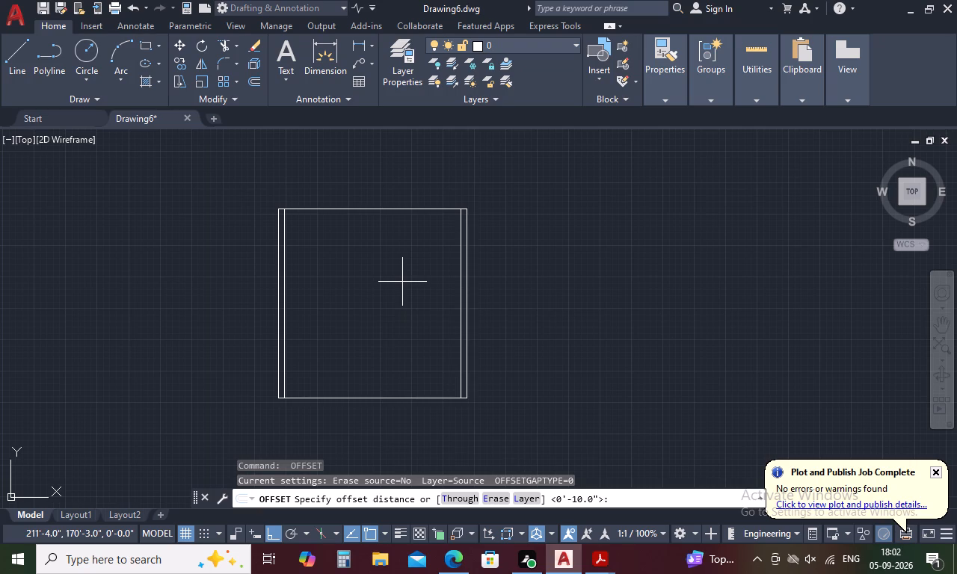
type("11'")
key("space")
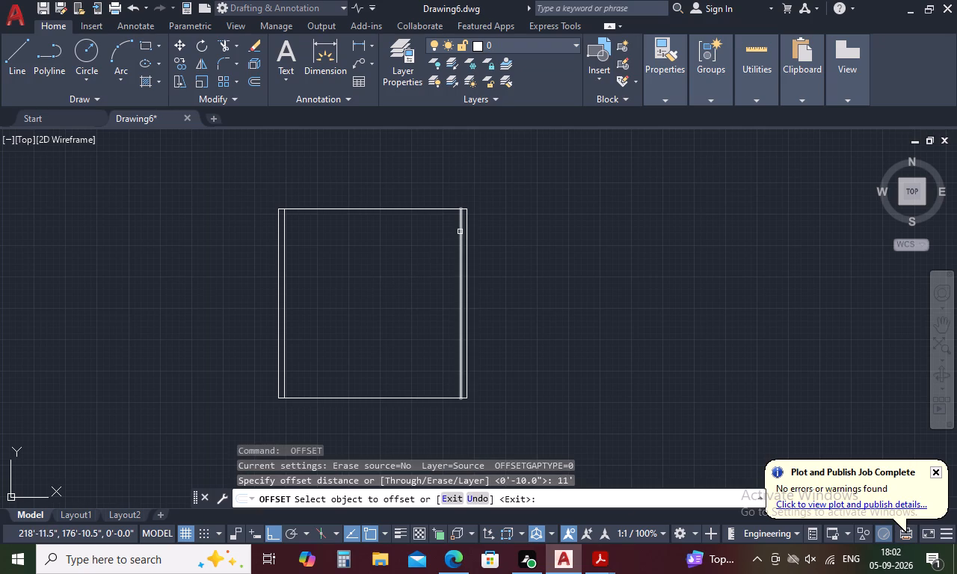
left_click(460, 232)
left_click(416, 251)
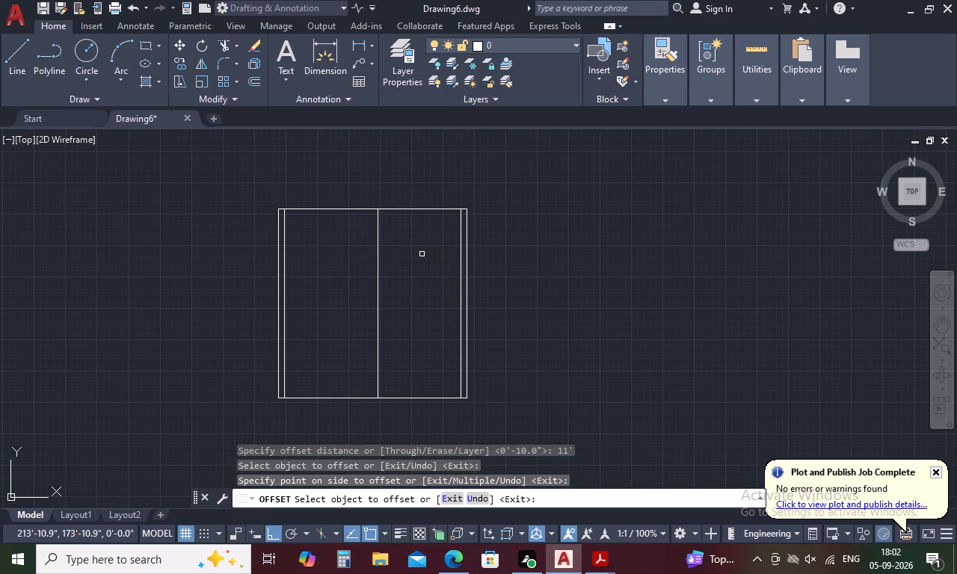
key("space")
Offset the middle vertical line 4" to the left for the partition thickness.
key("space")
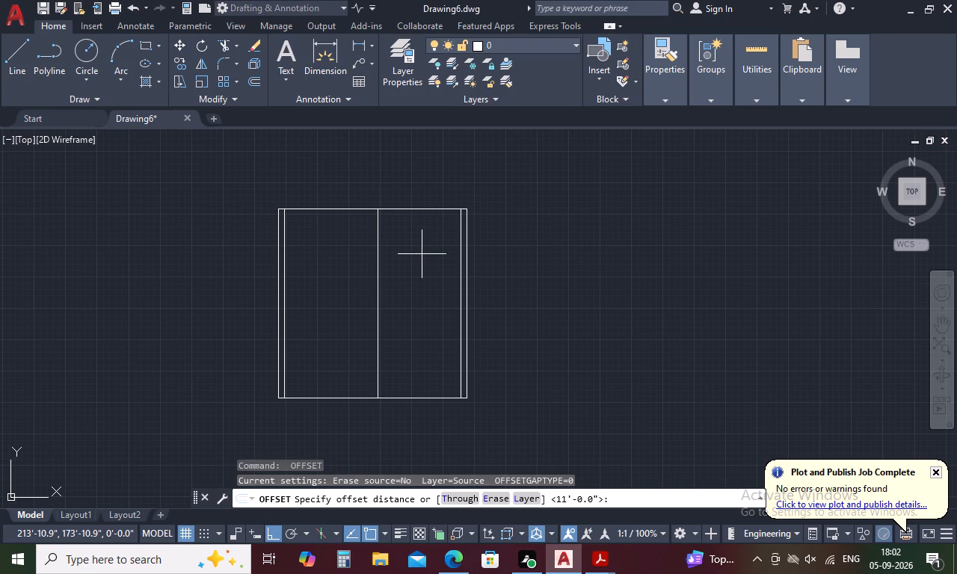
type("4")
key("space")
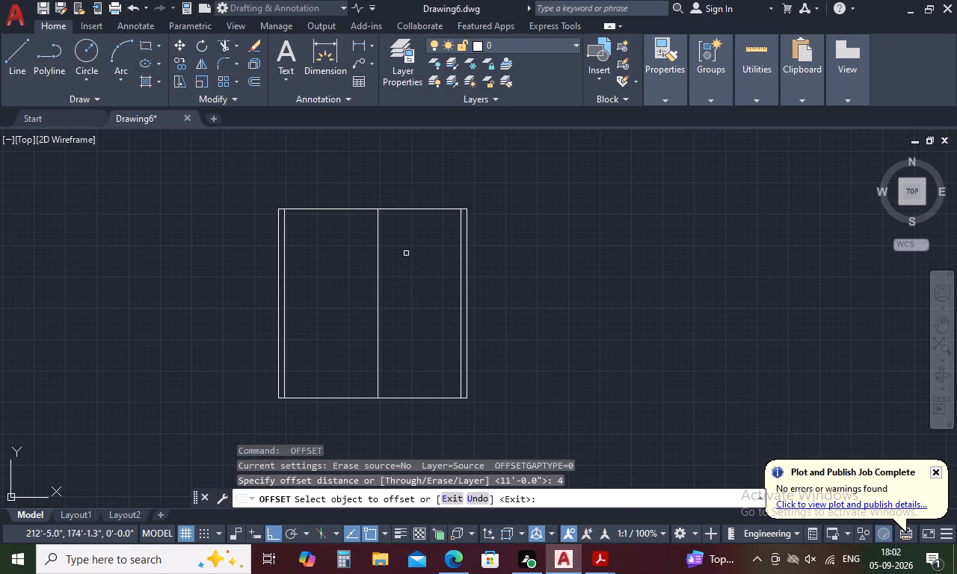
left_click(377, 266)
left_click(345, 266)
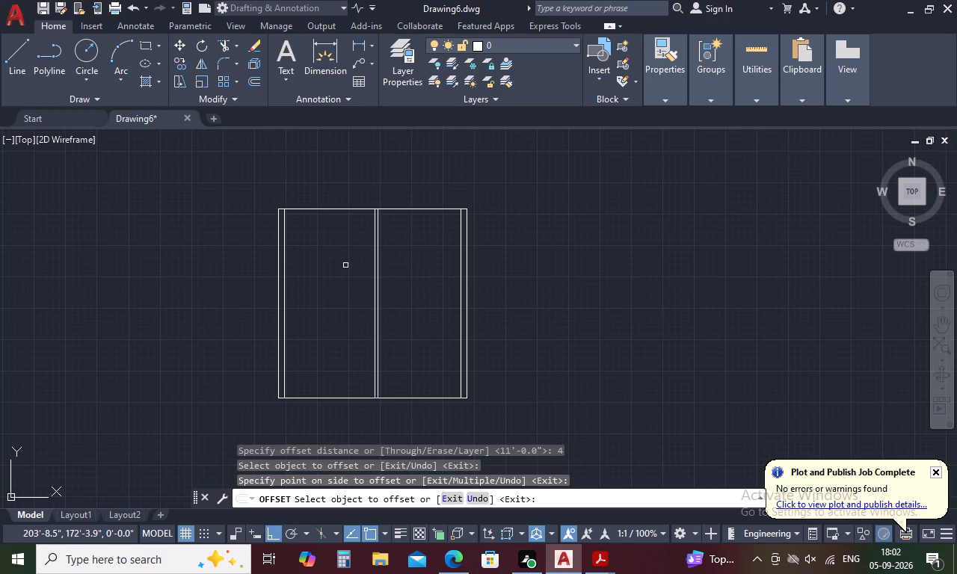
key("space")
Offset the left line of the middle partition 7' to the left.
key("space")
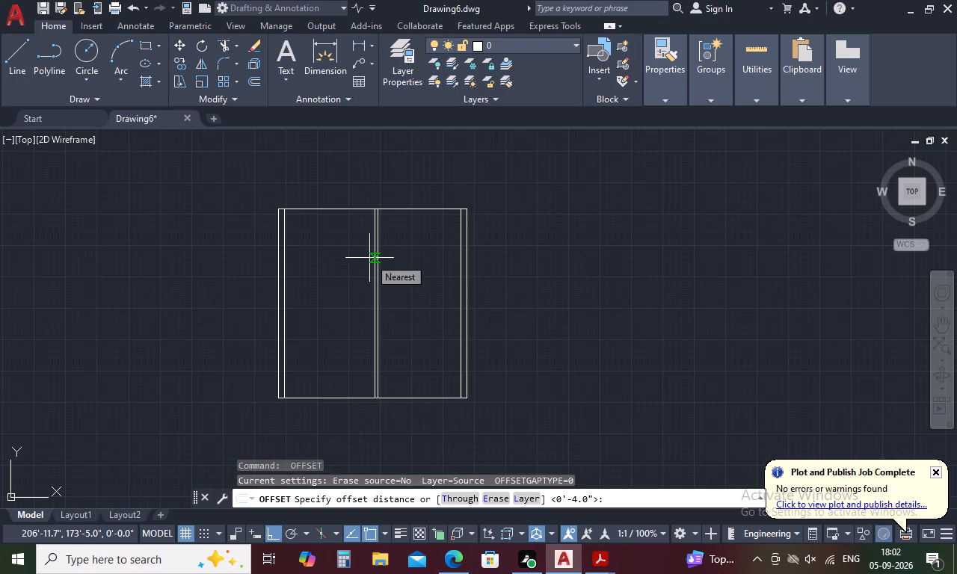
type("7'")
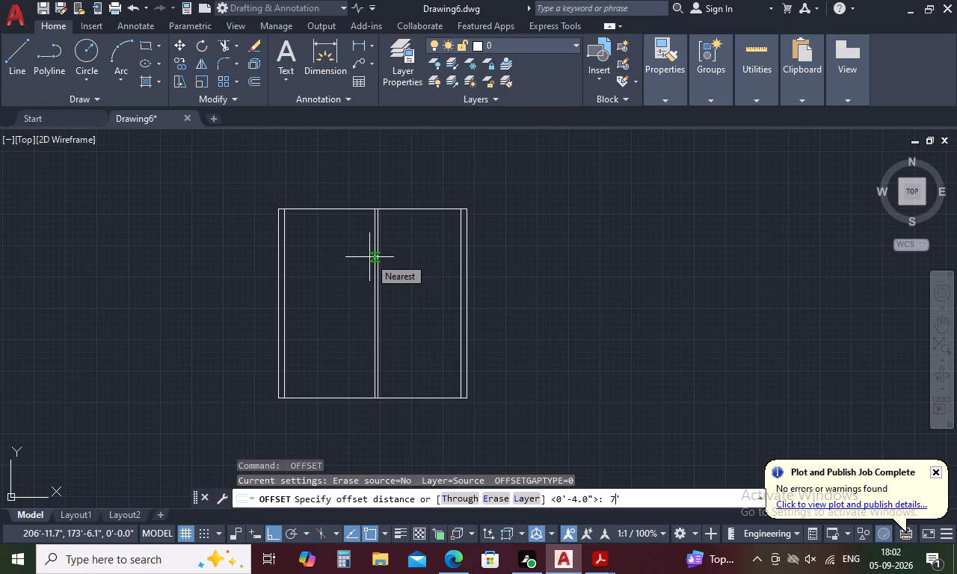
key("space")
left_click(373, 254)
left_click(337, 258)
key("space")
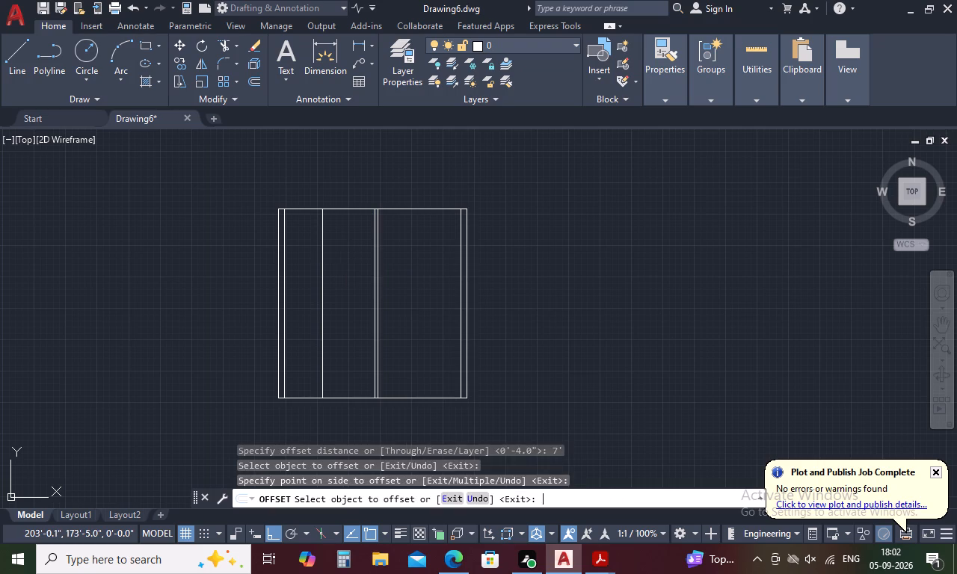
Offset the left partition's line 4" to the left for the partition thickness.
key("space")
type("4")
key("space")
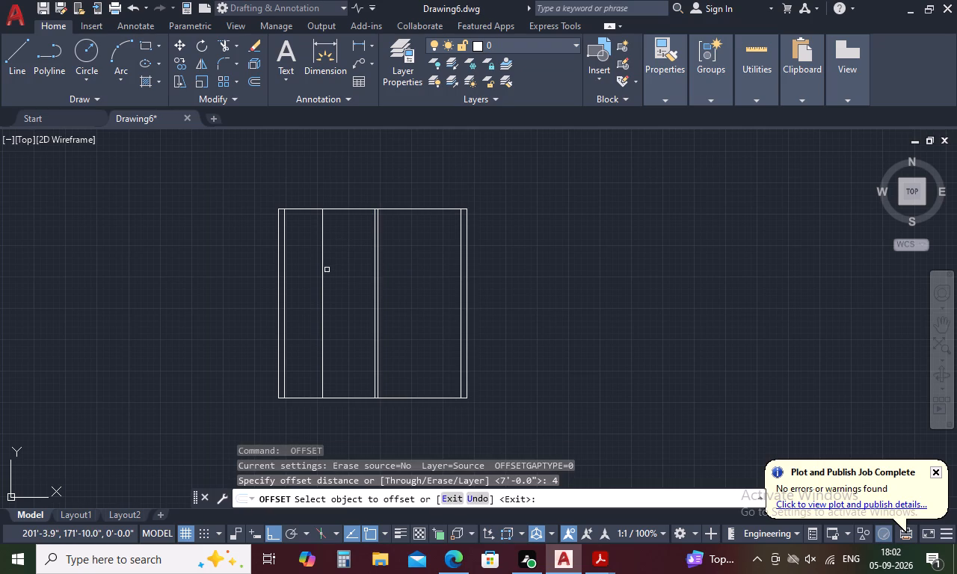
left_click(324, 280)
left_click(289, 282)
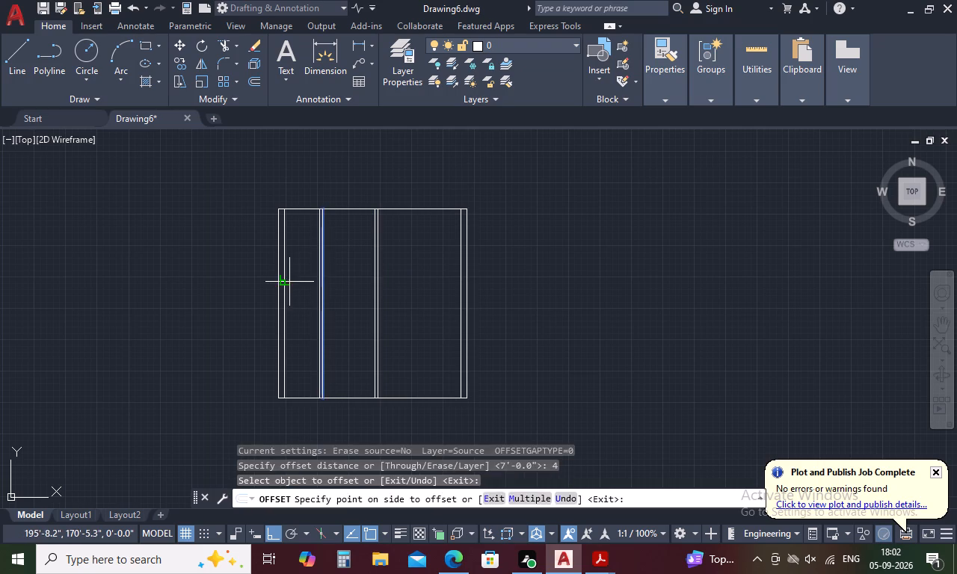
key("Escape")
Measure the clear width of the leftmost room and the thickness of the left outer wall.
key("d")
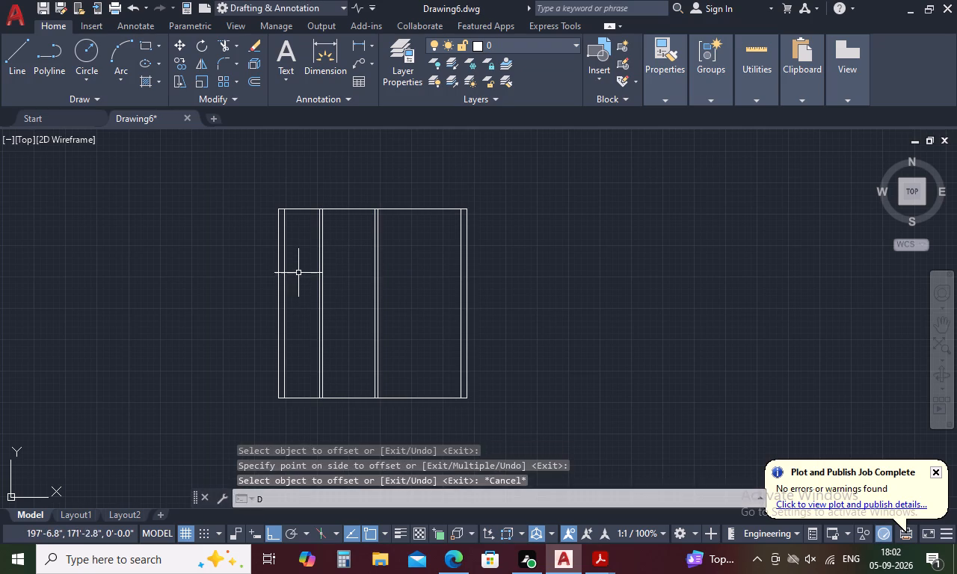
key("i")
key("space")
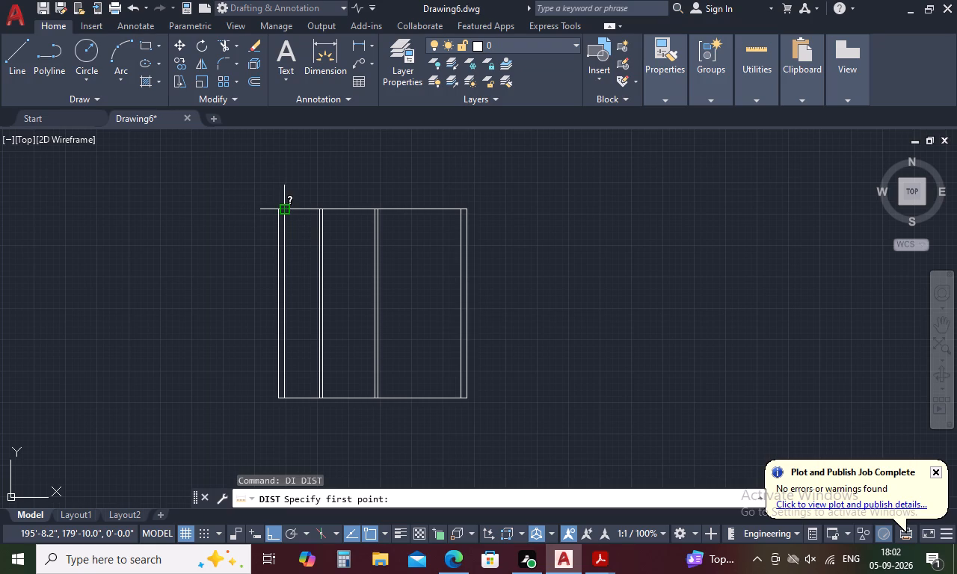
left_click(283, 213)
left_click(316, 209)
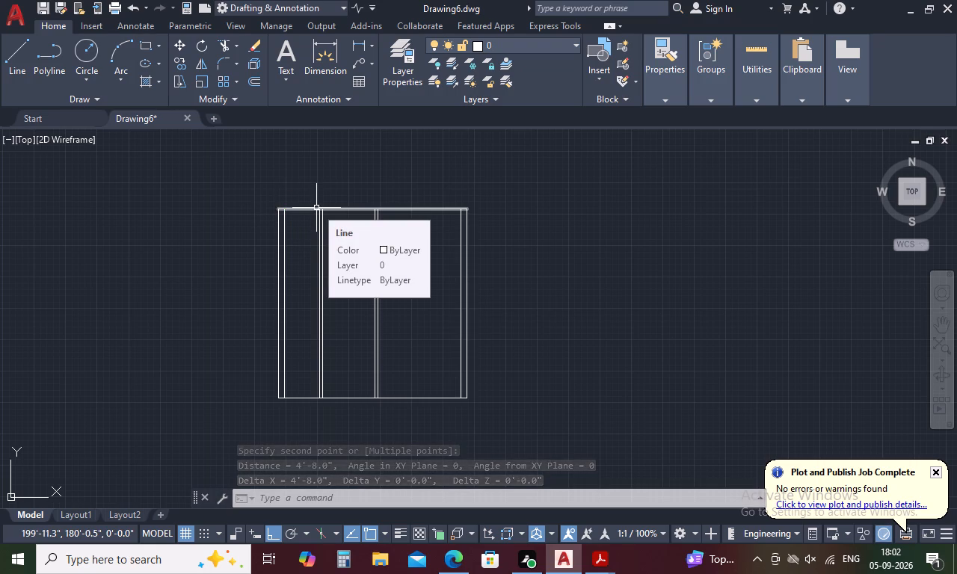
type("DI")
key("space")
left_click(276, 212)
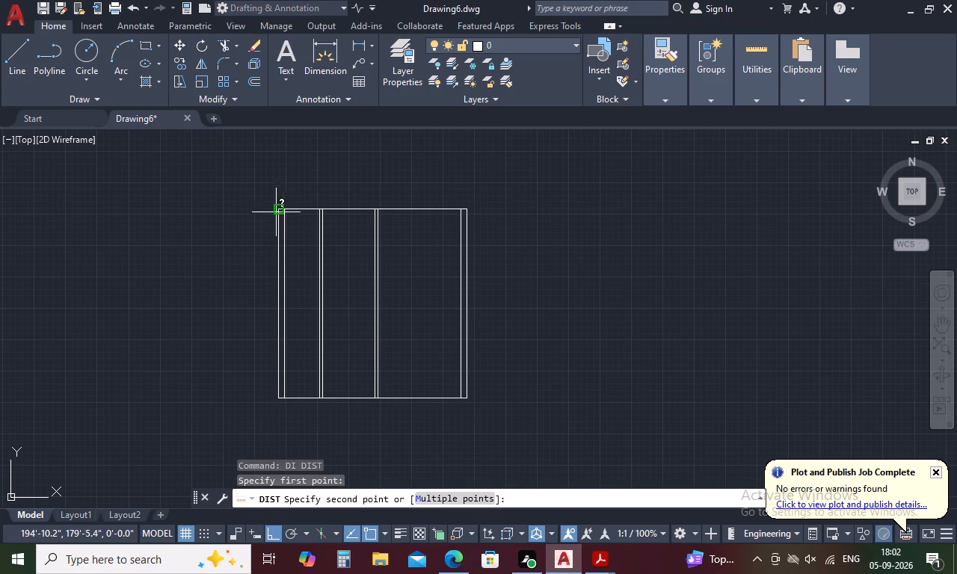
left_click(286, 212)
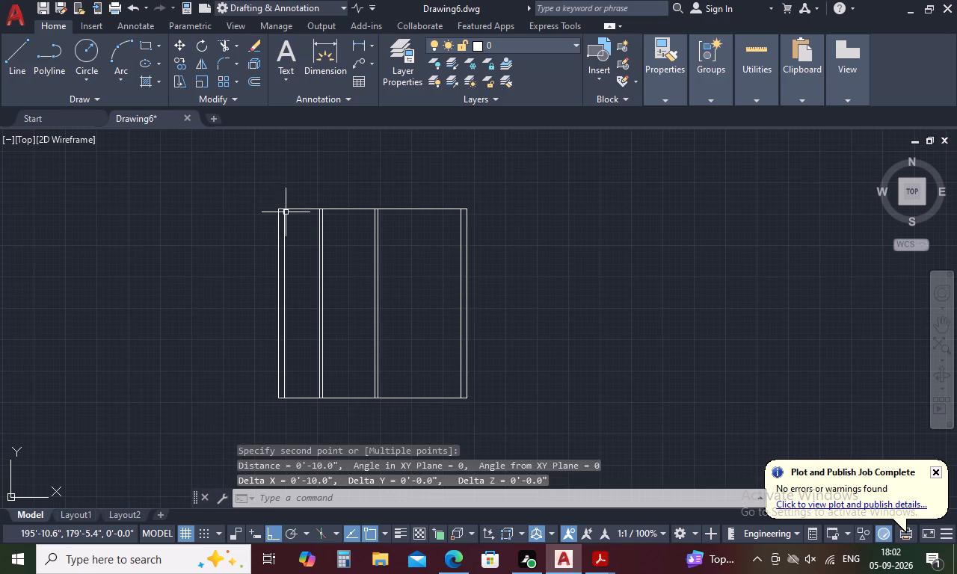
key("Escape")
Erase the four vertical lines of the two interior partitions.
left_click_drag(403, 268, 317, 300)
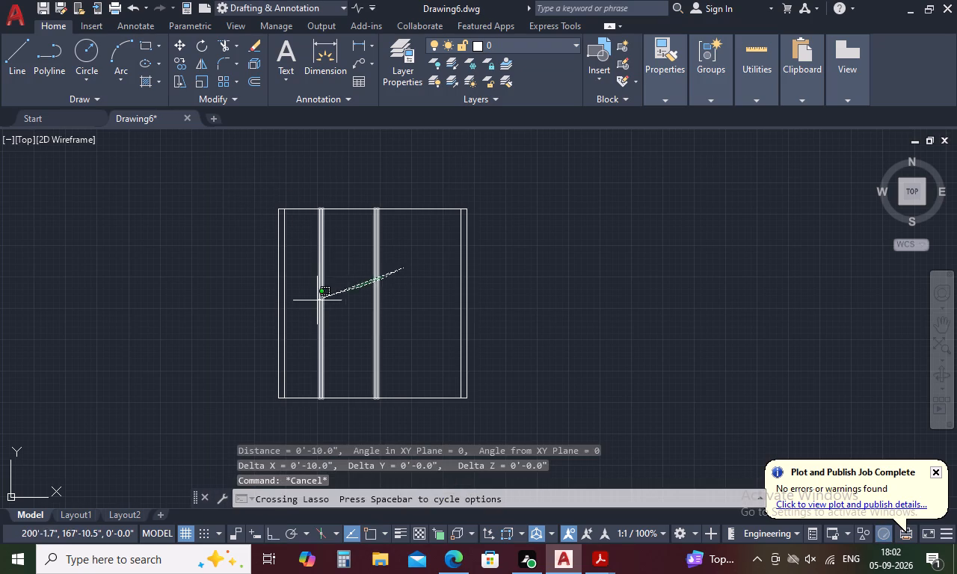
left_click_drag(317, 300, 316, 301)
key("Delete")
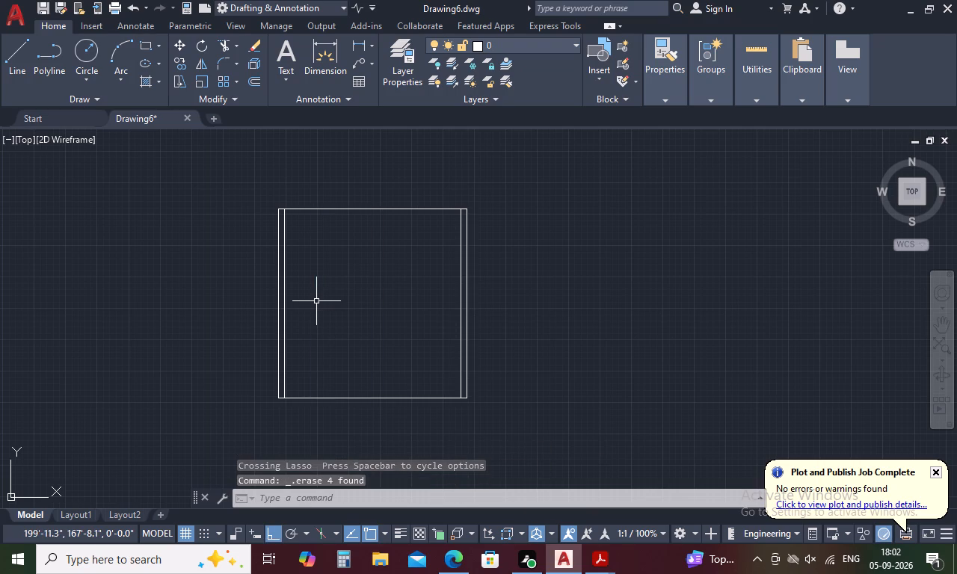
Offset the inner line of the right outer wall 11' toward the middle of the plan.
key("o")
key("space")
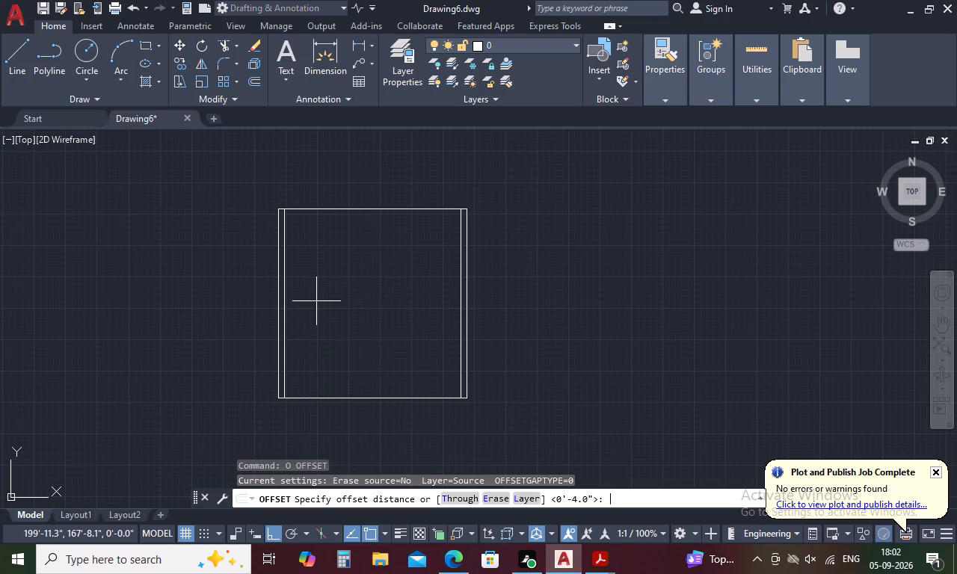
type("11")
type("'")
key("space")
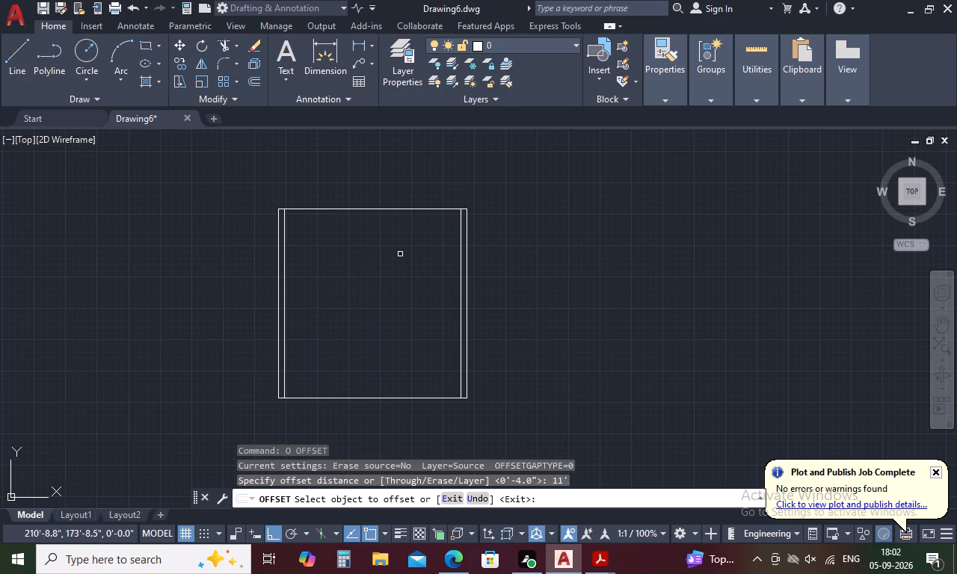
left_click(461, 217)
left_click(392, 246)
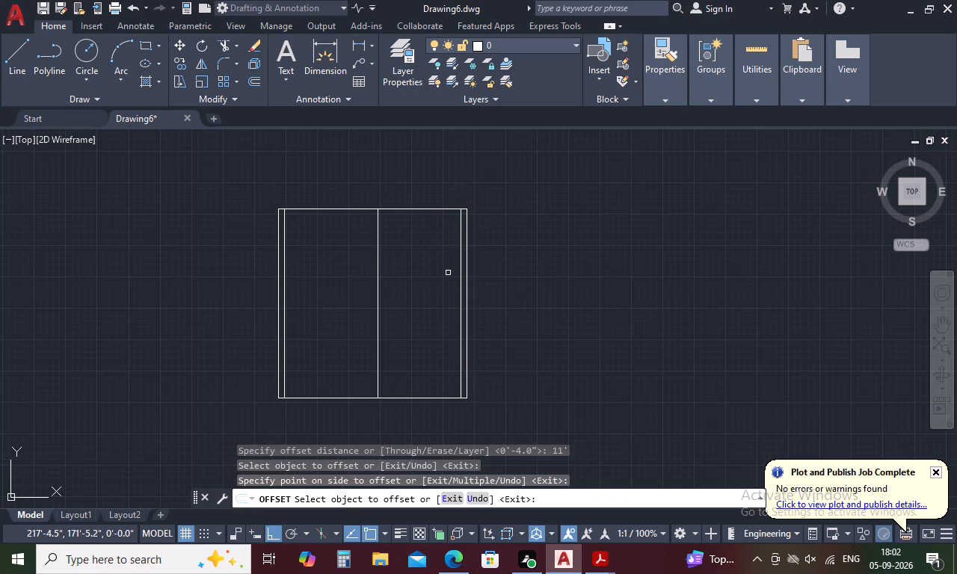
key("space")
Offset the middle vertical line 5" to the left for the partition thickness.
key("space")
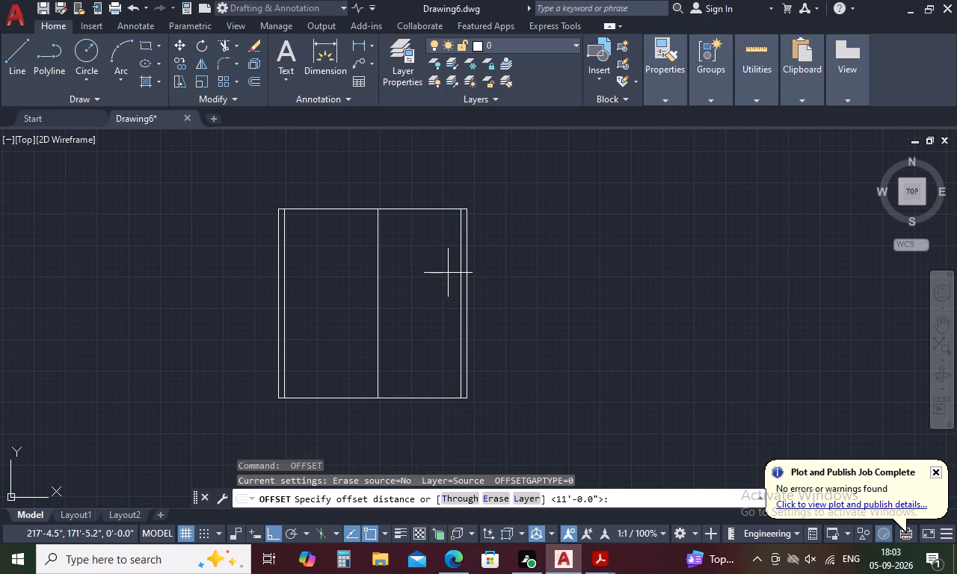
type("5")
key("space")
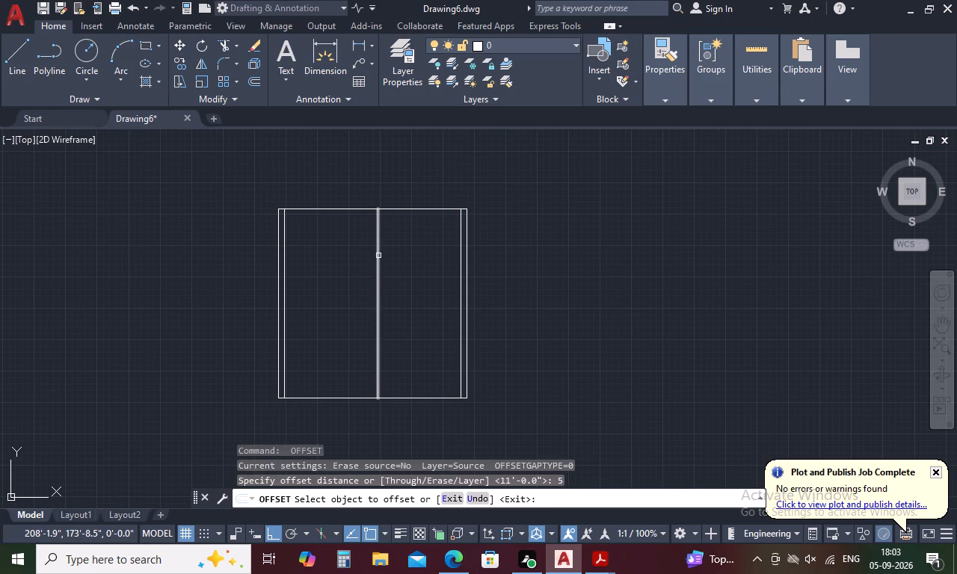
left_click(378, 256)
left_click(304, 274)
key("space")
Offset the left line of the middle partition 7' to the left.
key("space")
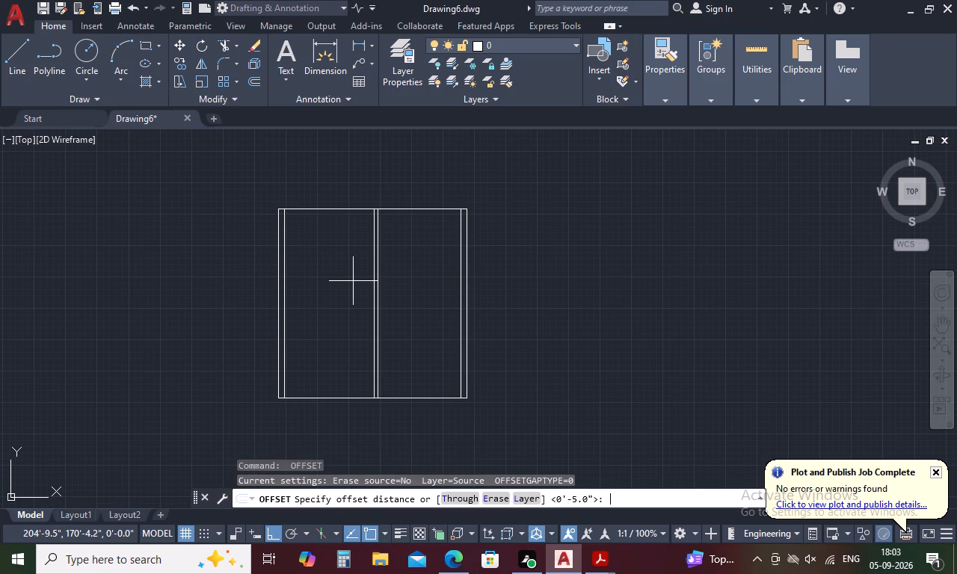
type("7'")
key("space")
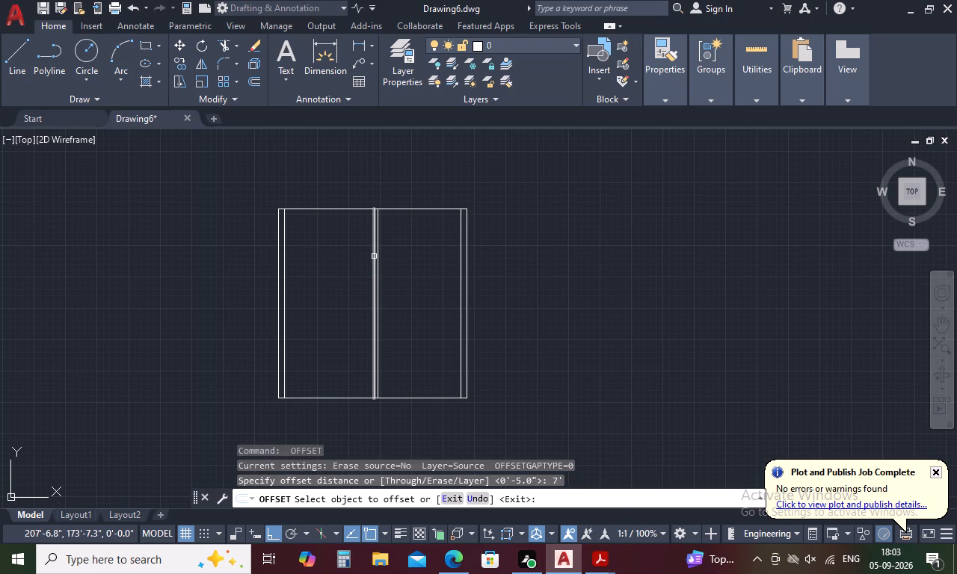
left_click(374, 256)
left_click(321, 268)
key("space")
Offset the new left vertical line 5" to the left for the second partition's thickness.
key("space")
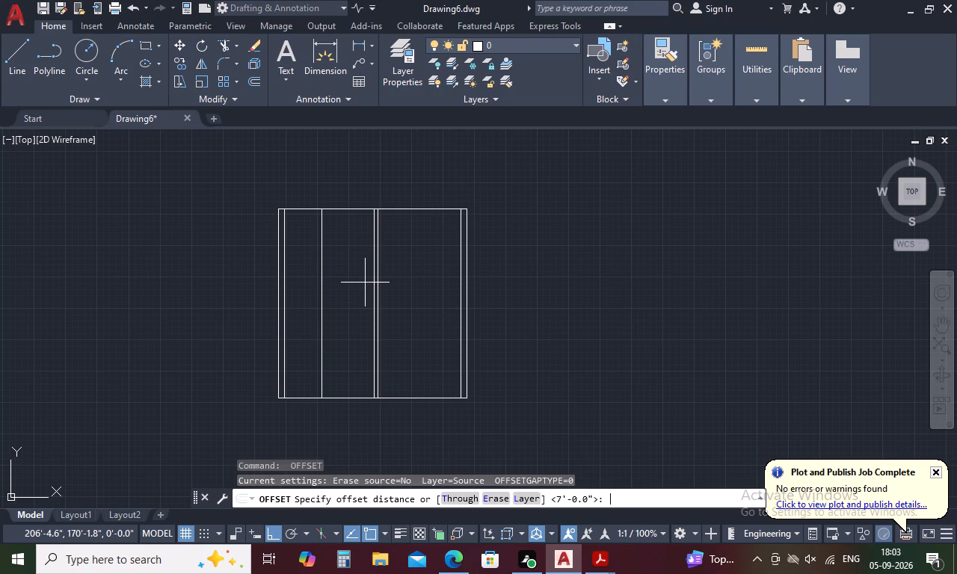
type("5")
key("space")
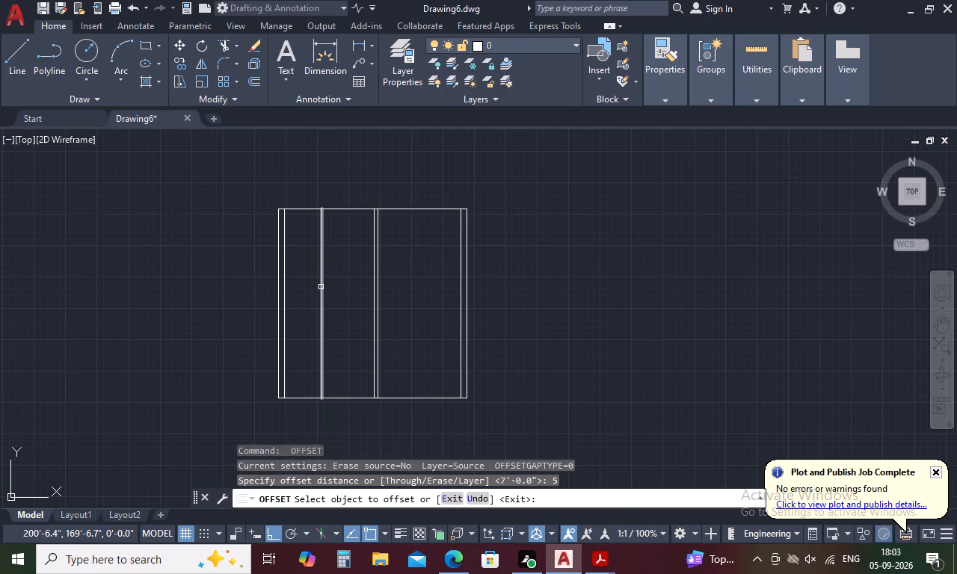
left_click(321, 287)
left_click(289, 294)
key("Escape")
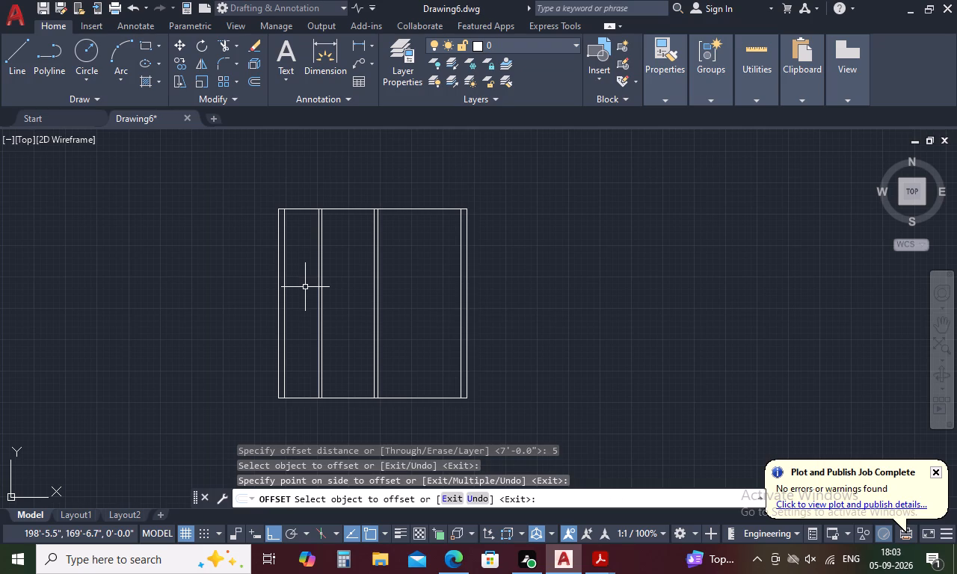
Offset the square's top and bottom edges 10" inward for the outer walls.
key("o")
key("space")
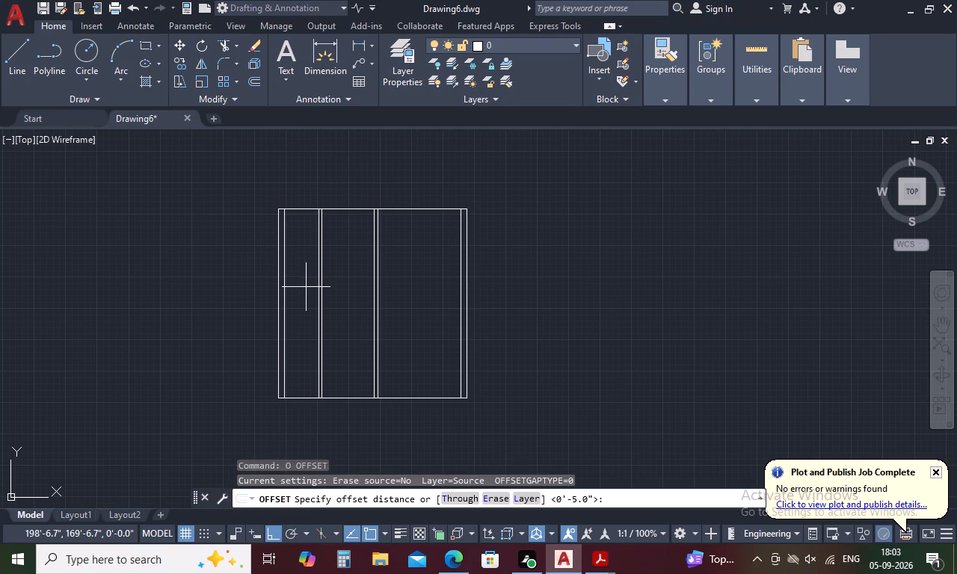
type("10")
key("space")
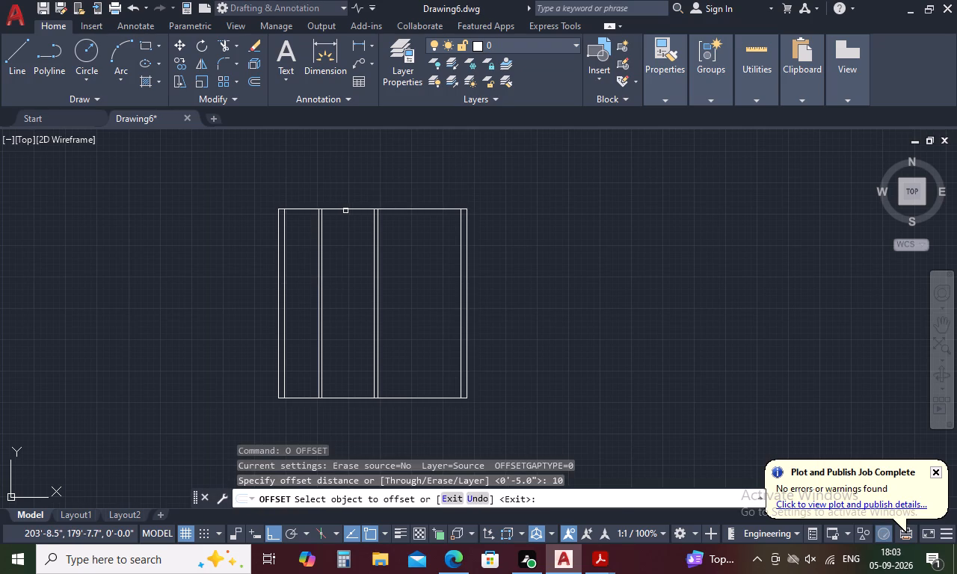
left_click(347, 209)
left_click(351, 229)
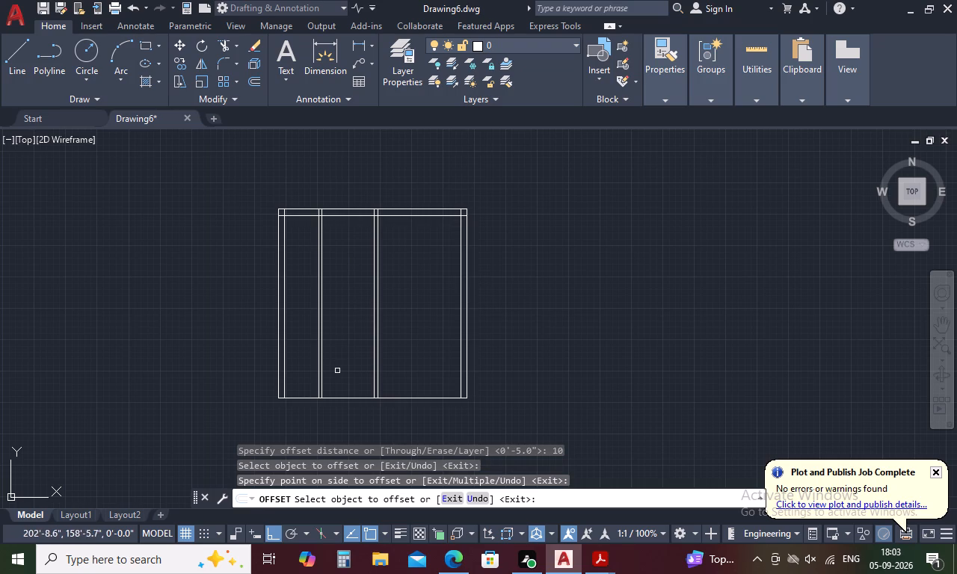
left_click(348, 398)
left_click(354, 329)
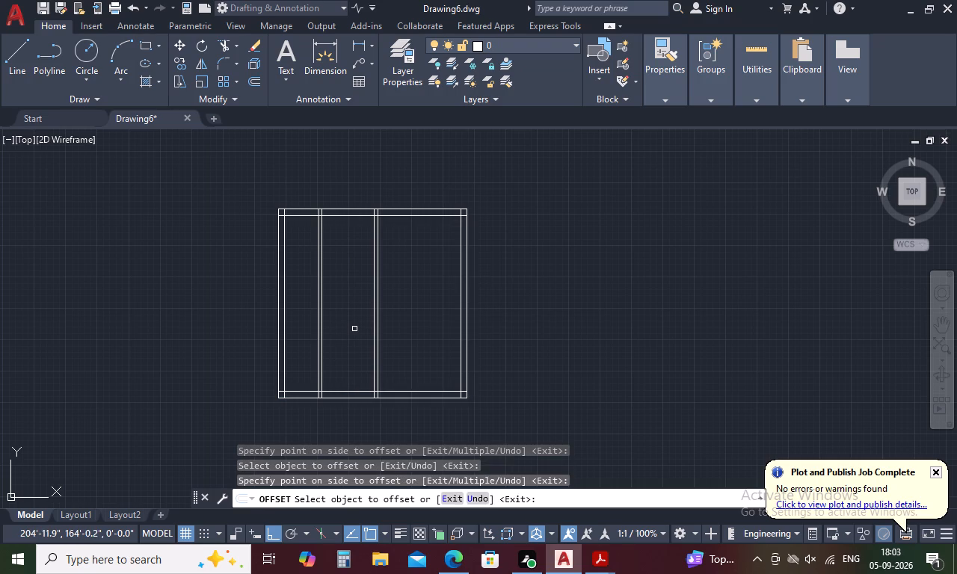
key("Escape")
Trim the overlapping wall lines at the plan's top-left corner and where the left partition meets the top wall.
type("TR")
key("space")
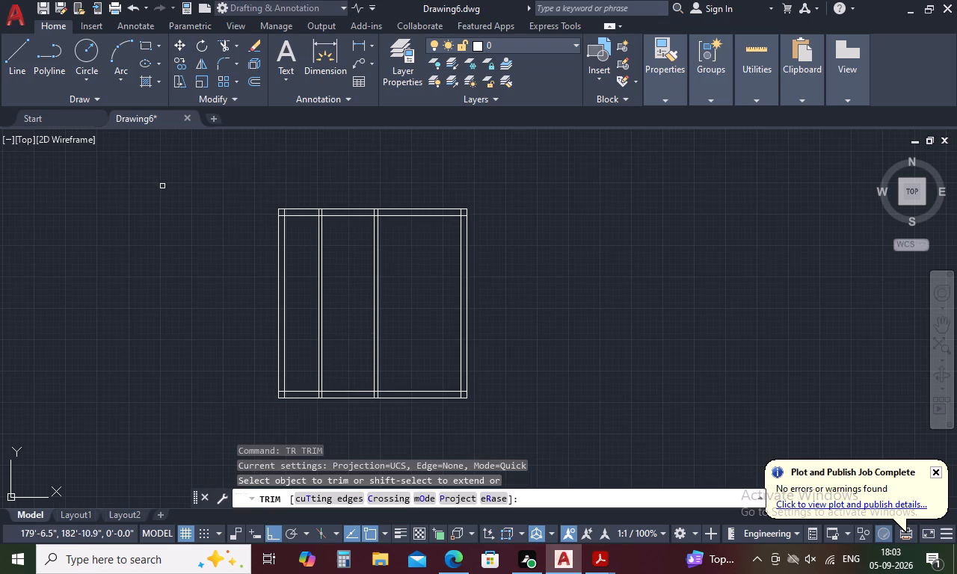
scroll(287, 200, "up", 4)
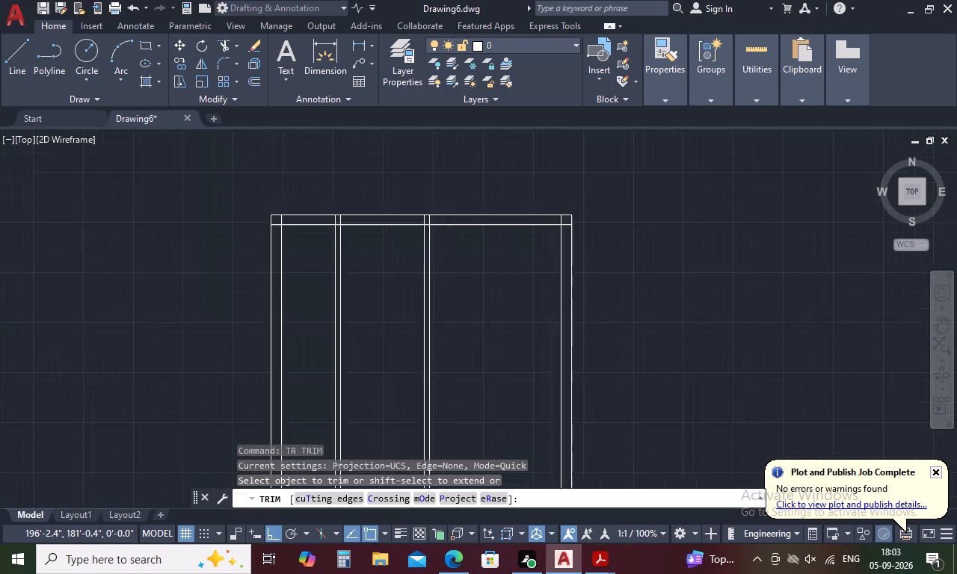
left_click_drag(255, 274, 238, 307)
left_click_drag(240, 285, 241, 315)
left_click_drag(462, 280, 516, 287)
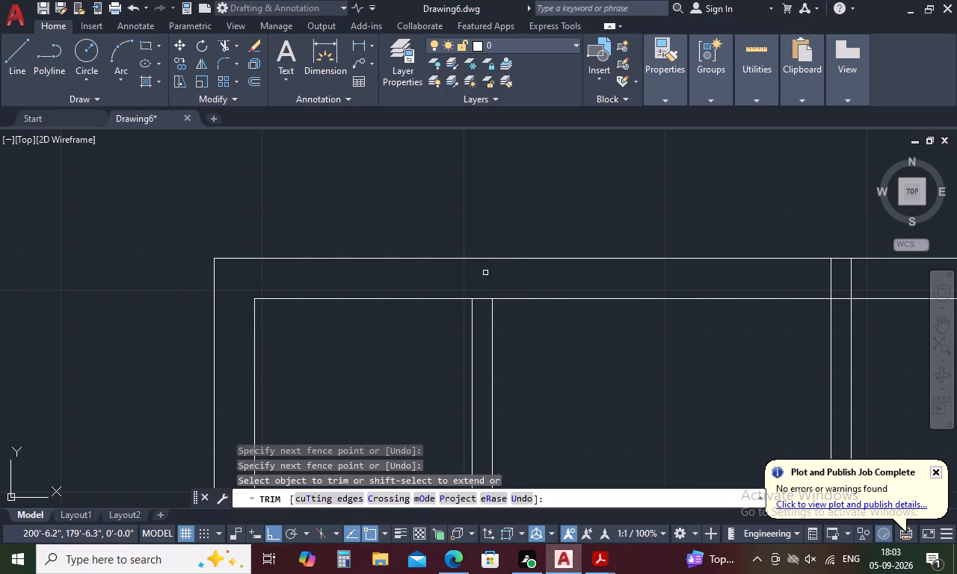
left_click_drag(482, 272, 481, 303)
Trim the overlapping lines where the middle partition meets the top wall and at the plan's top-right corner.
scroll(478, 293, "down", 4)
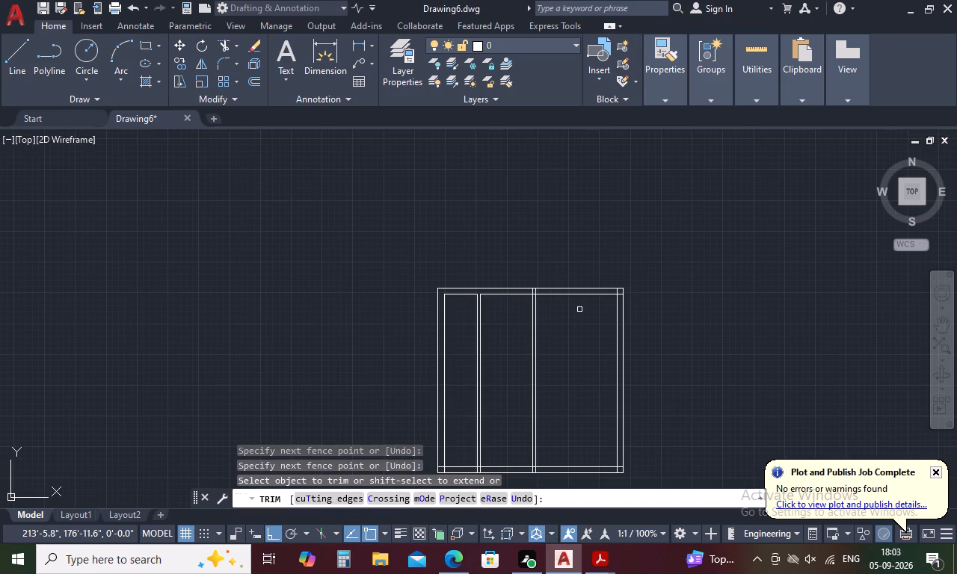
scroll(615, 295, "up", 2)
left_click_drag(388, 285, 414, 289)
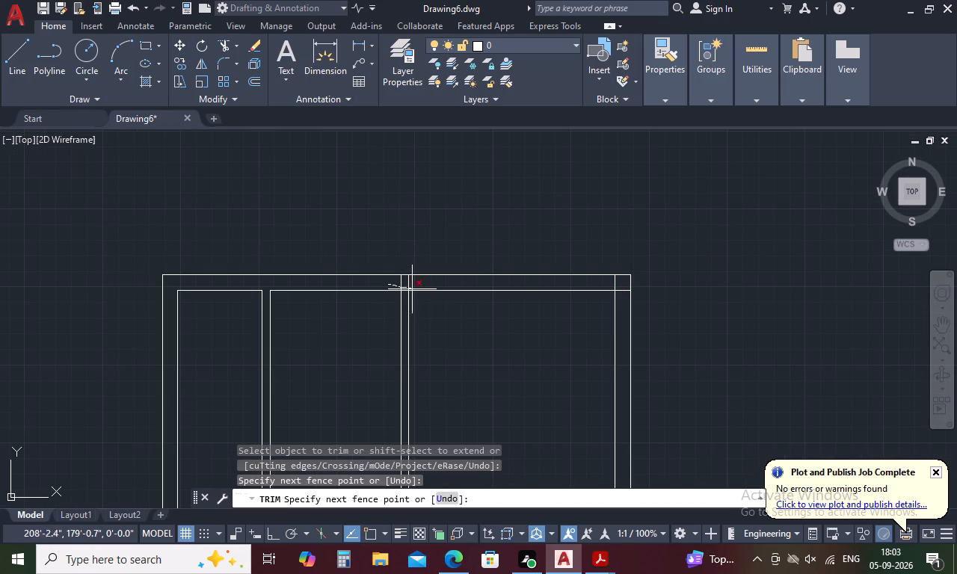
left_click_drag(414, 289, 614, 287)
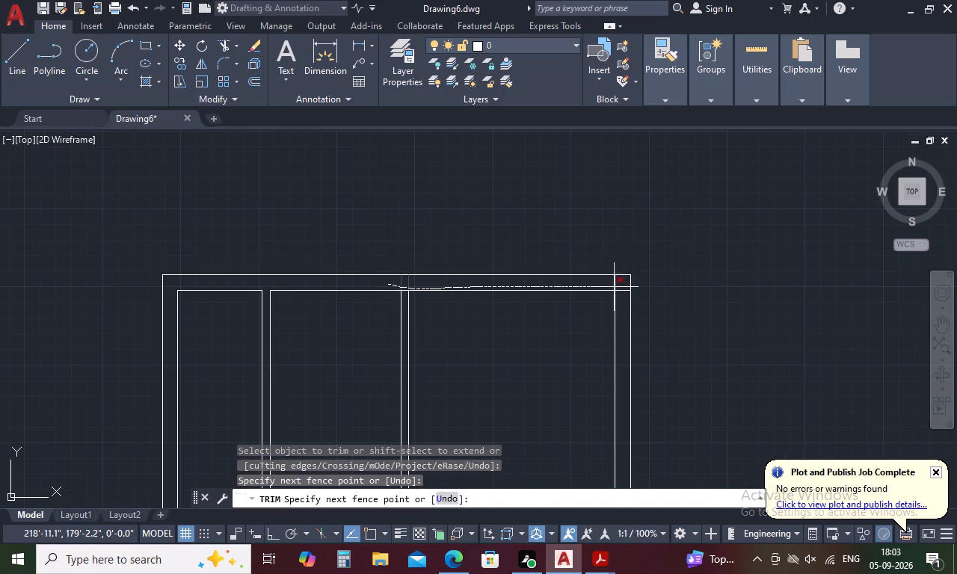
left_click_drag(614, 287, 622, 288)
left_click(622, 288)
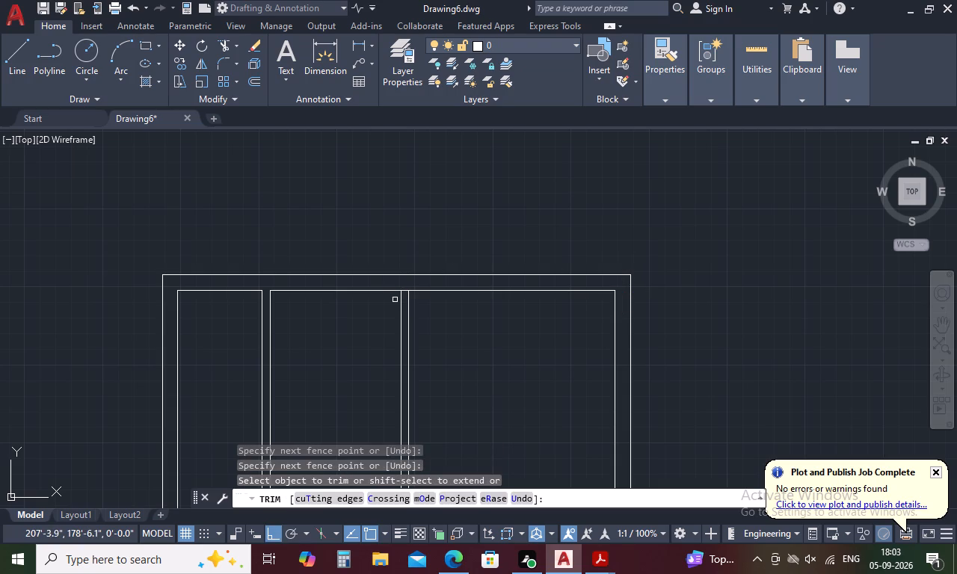
scroll(398, 295, "up", 2)
left_click_drag(419, 272, 416, 289)
Trim the overlapping wall lines at the plan's bottom-left corner and where the left partition meets the bottom wall.
scroll(414, 282, "down", 6)
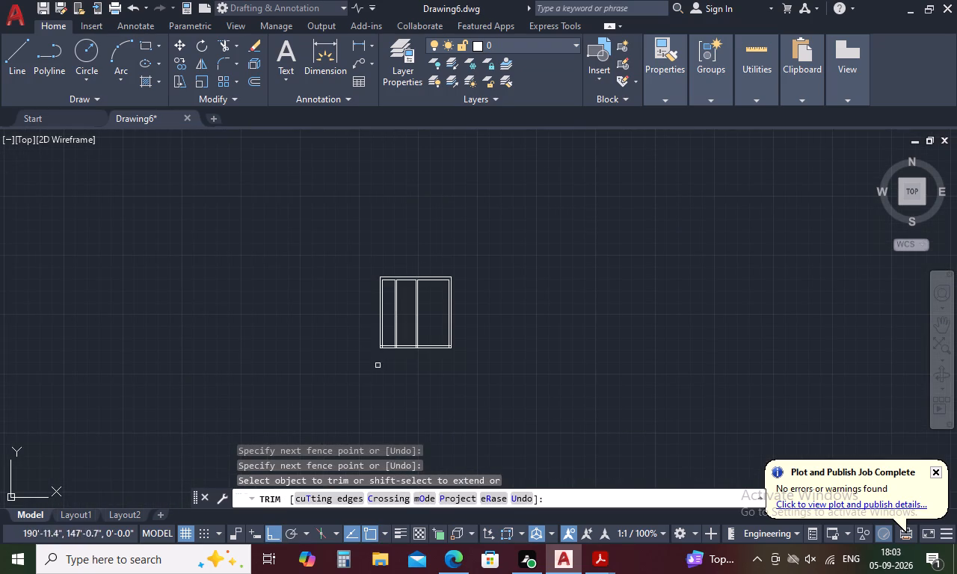
scroll(395, 346, "up", 5)
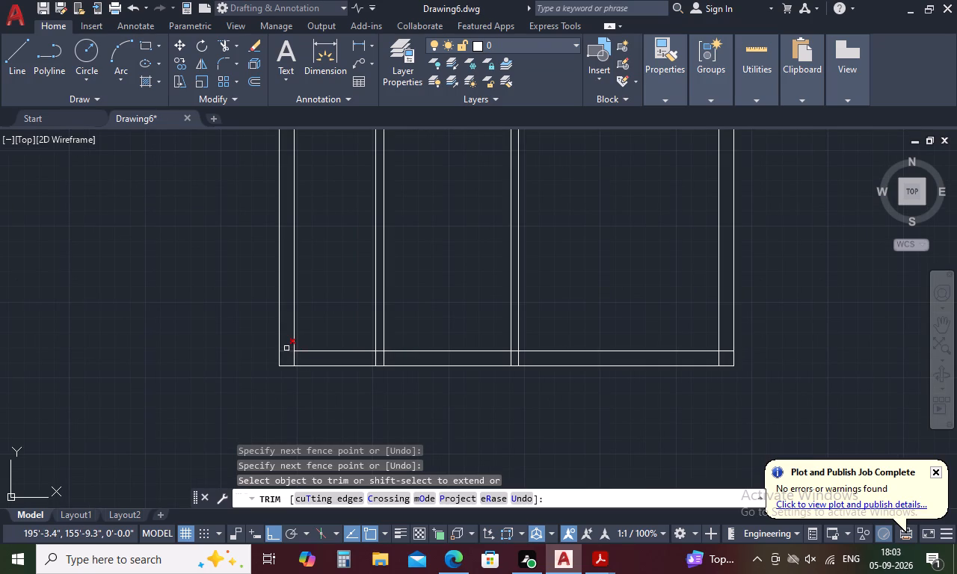
left_click_drag(286, 348, 297, 356)
left_click_drag(393, 359, 366, 357)
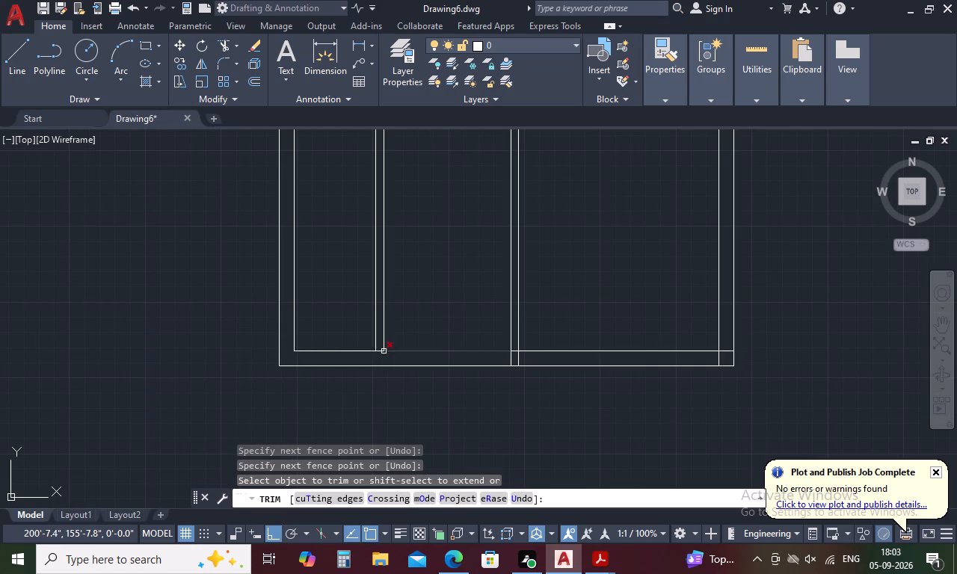
left_click(378, 349)
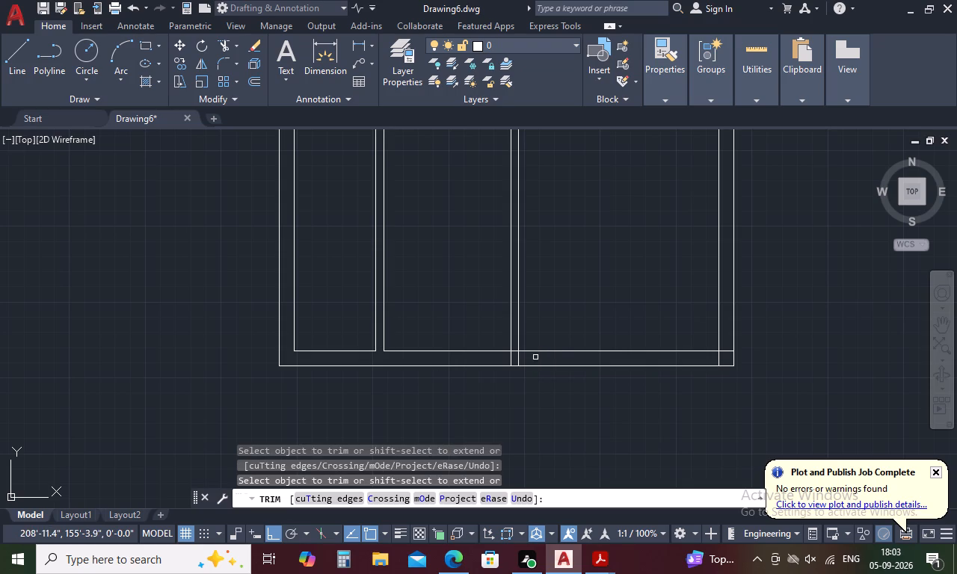
Trim the overlapping lines where the middle partition meets the bottom wall and at the plan's bottom-right corner.
left_click_drag(535, 357, 496, 361)
left_click(514, 351)
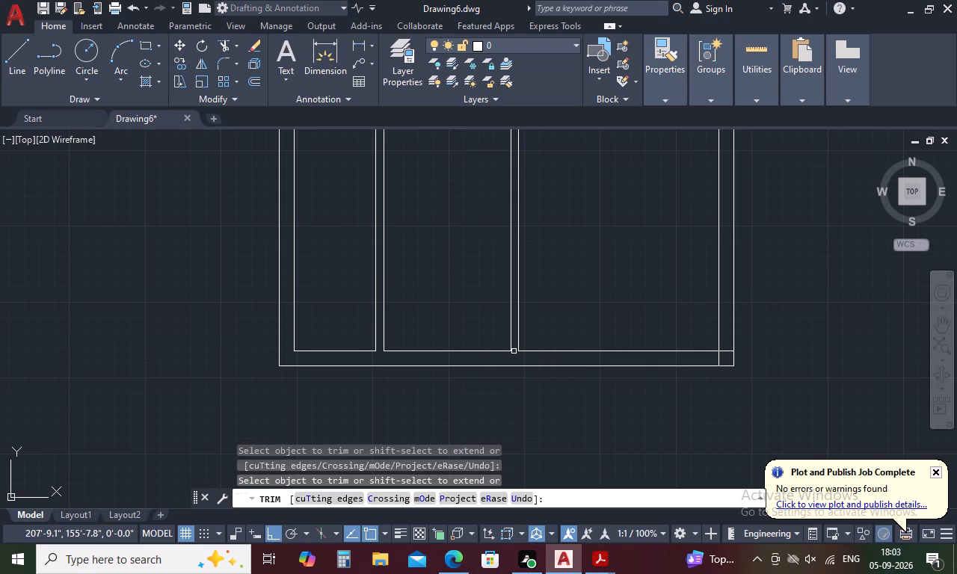
left_click_drag(731, 344, 718, 357)
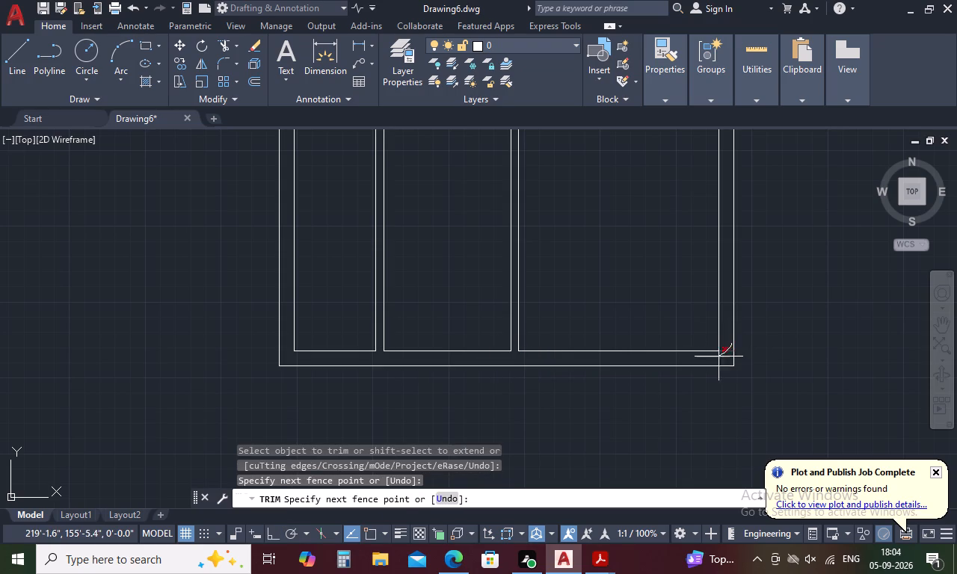
left_click_drag(718, 357, 718, 357)
scroll(708, 358, "down", 3)
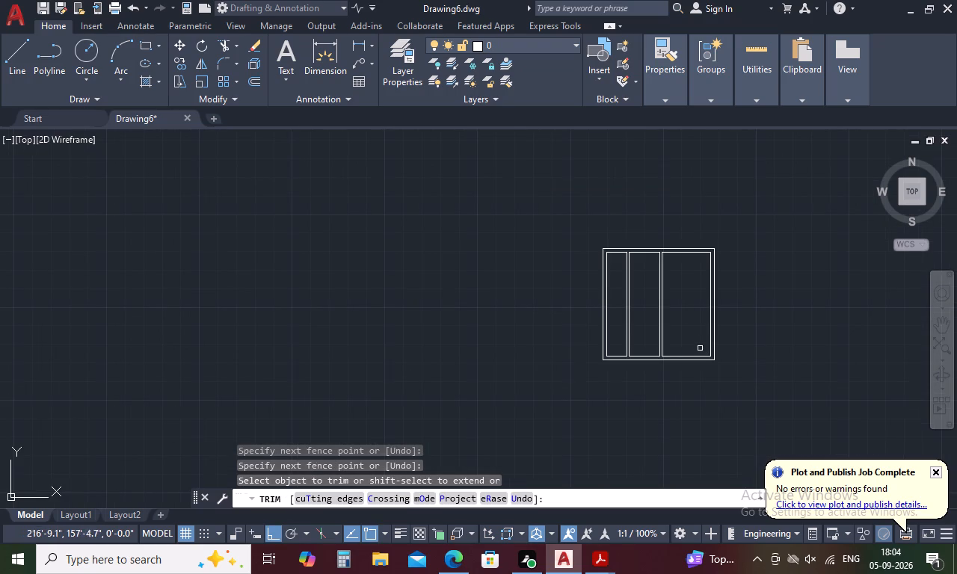
key("Escape")
Offset the top wall's inner line 5'7" downward in both the left and middle bays.
type("O")
key("space")
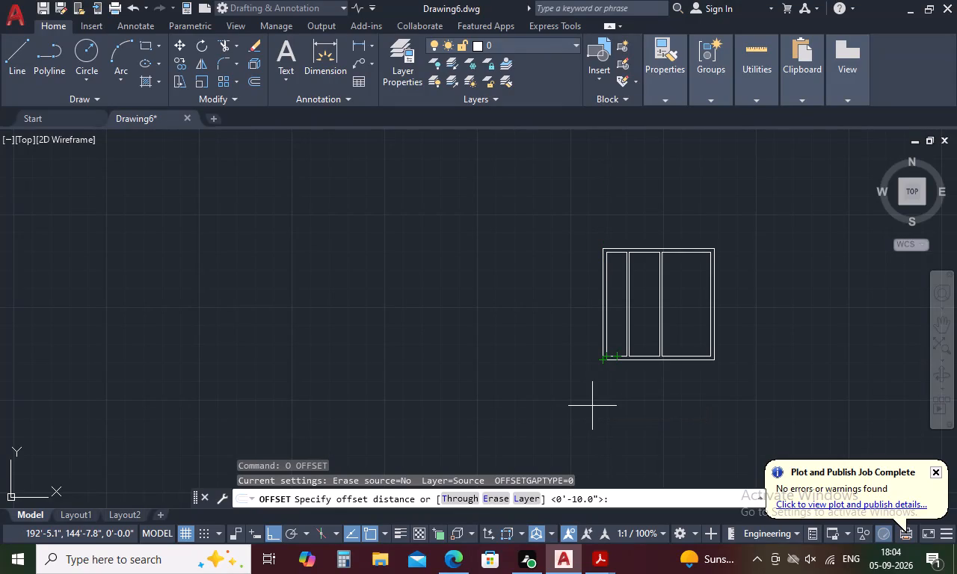
scroll(686, 342, "up", 1)
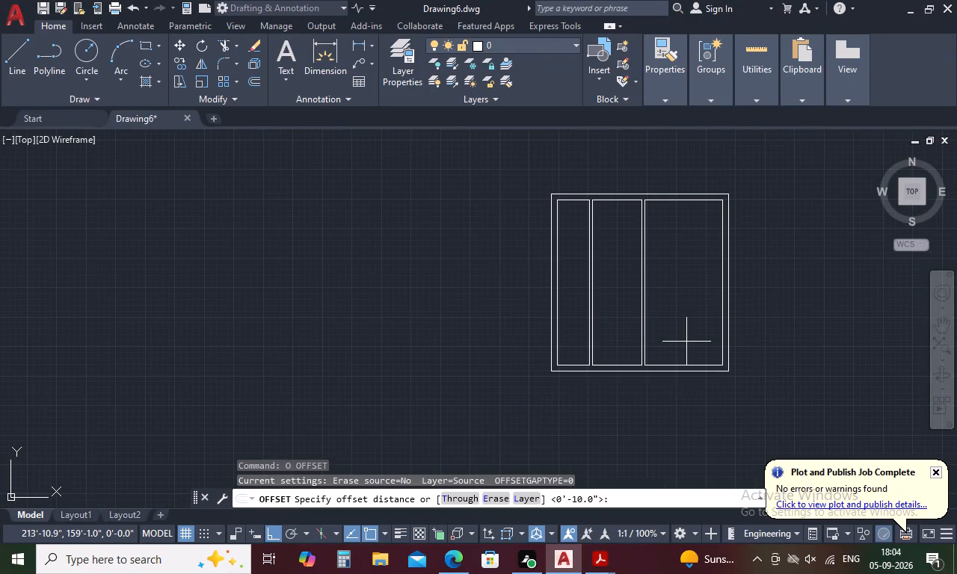
scroll(686, 342, "up", 1)
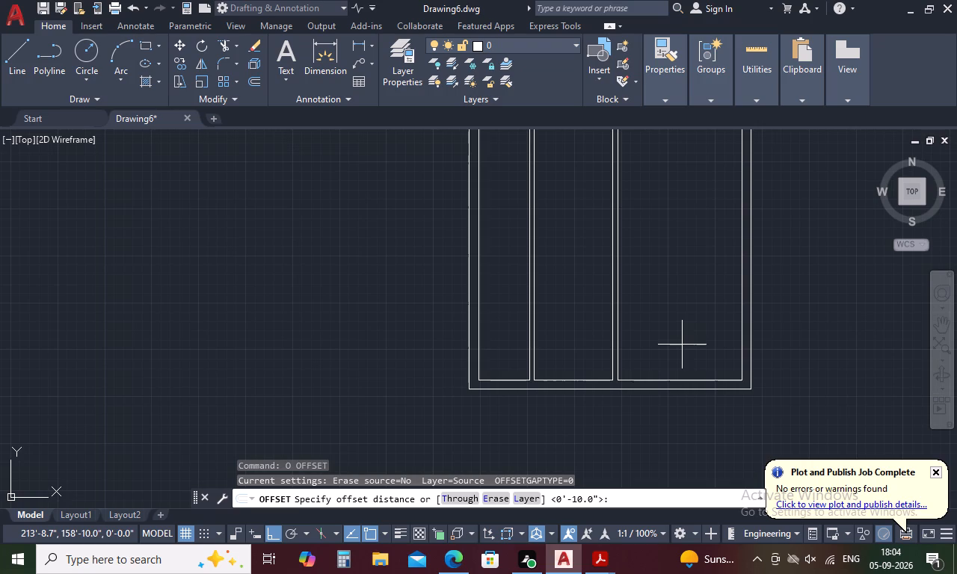
scroll(682, 345, "down", 1)
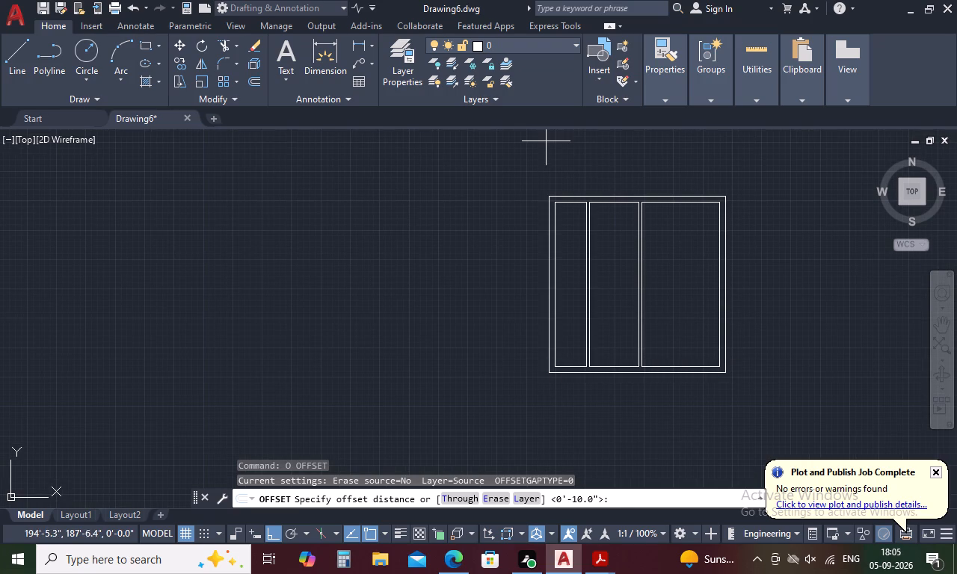
type("5'")
type("7\"")
key("Return")
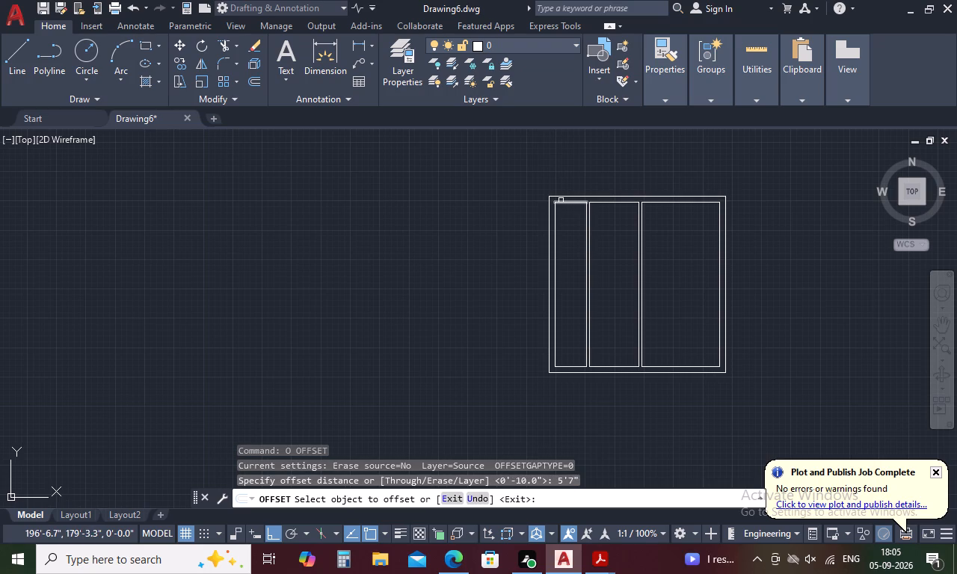
left_click(561, 202)
left_click(564, 223)
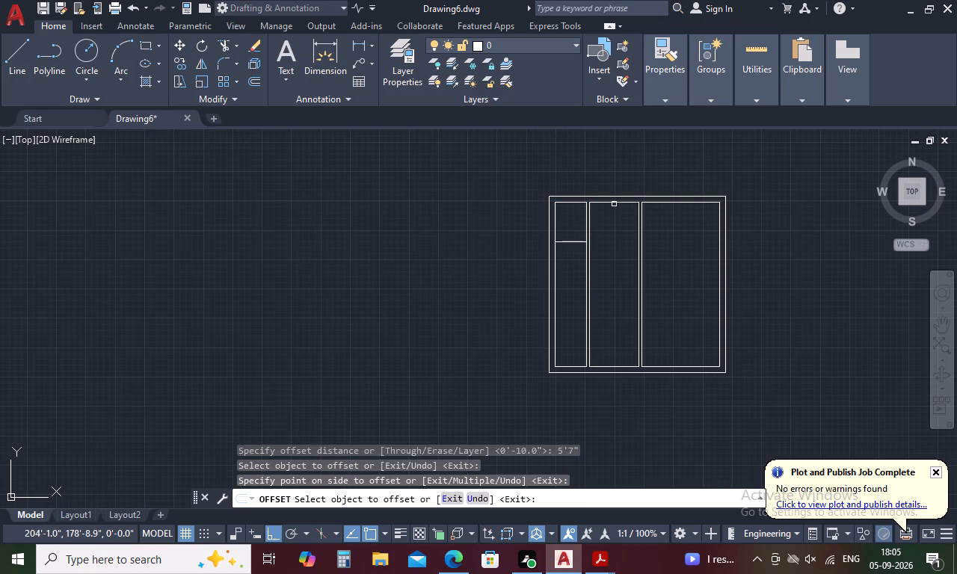
left_click(619, 203)
left_click(617, 228)
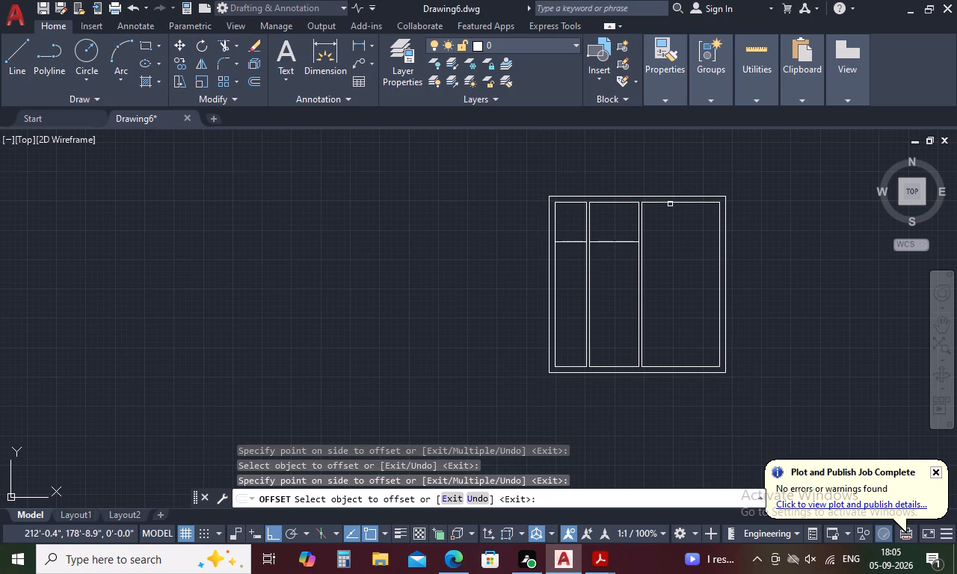
key("space")
Offset the top wall's inner line 10'11" downward in the right bay.
key("space")
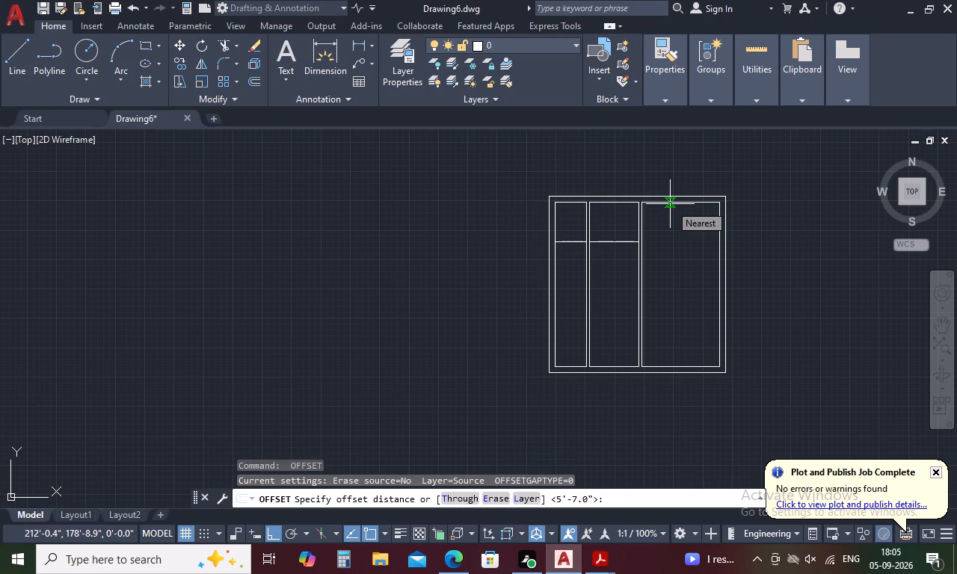
type("10")
key("apostrophe")
type("11")
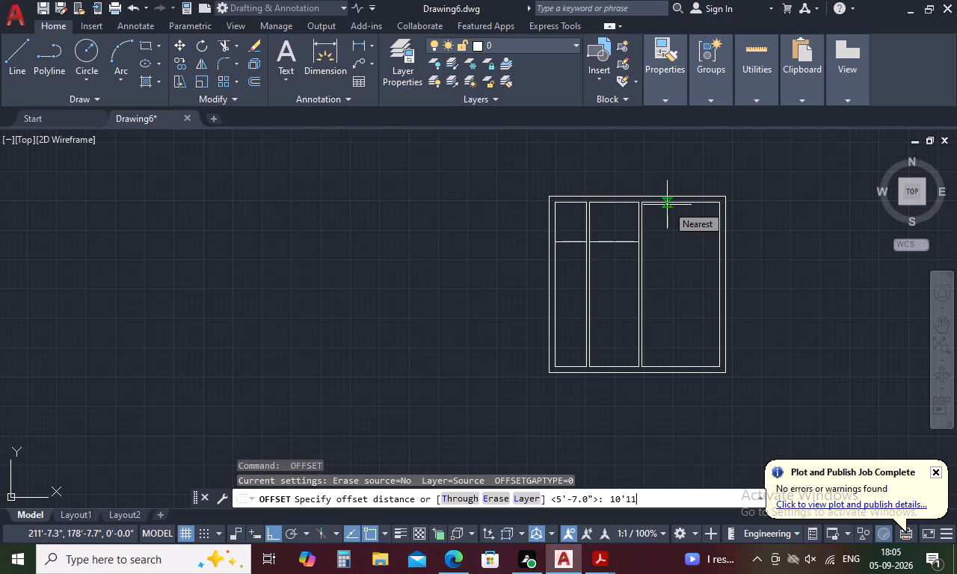
key("shift+quotedbl")
key("Return")
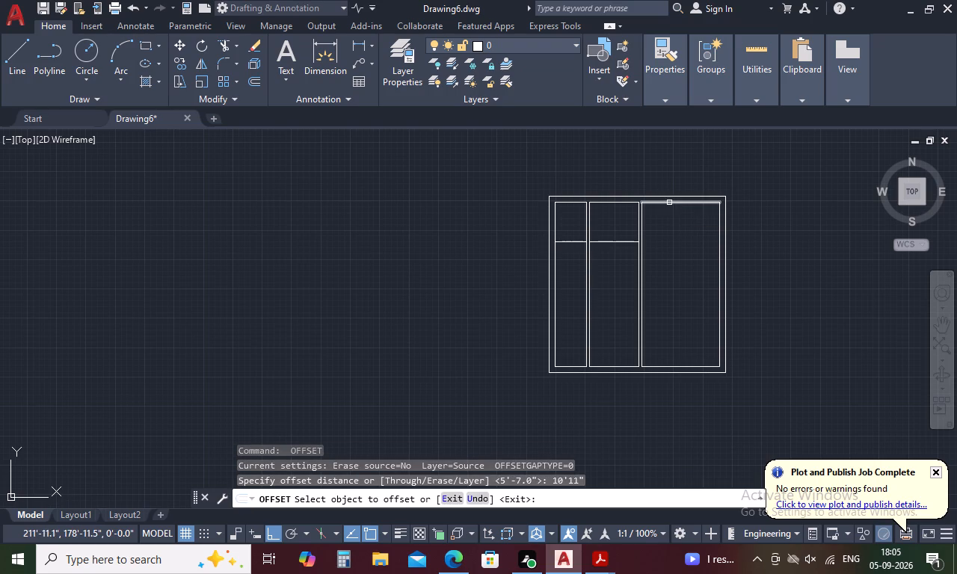
left_click(670, 203)
left_click(669, 225)
key("space")
Offset the three new horizontal lines 5" downward for the cross partitions' thickness.
key("space")
type("5")
key("space")
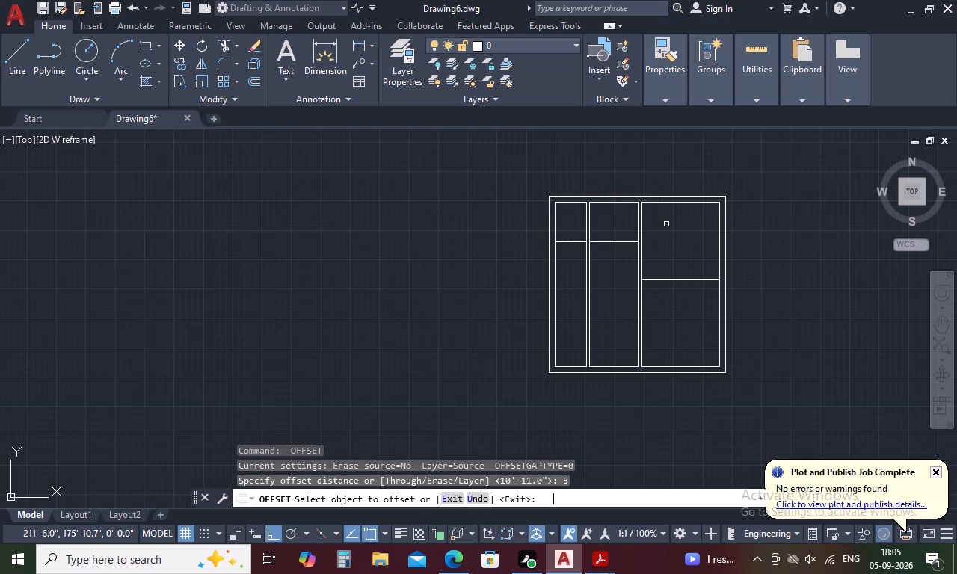
left_click(576, 241)
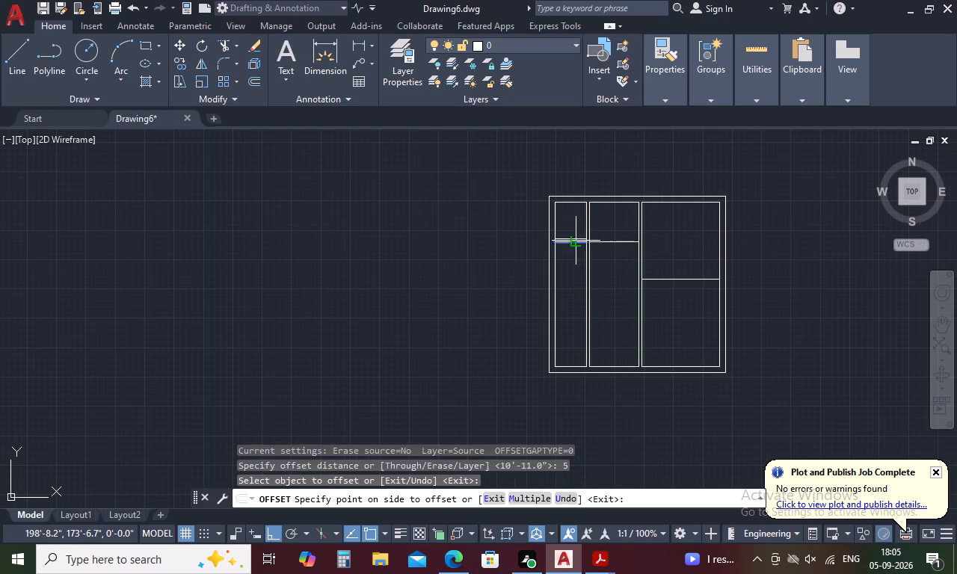
left_click(561, 285)
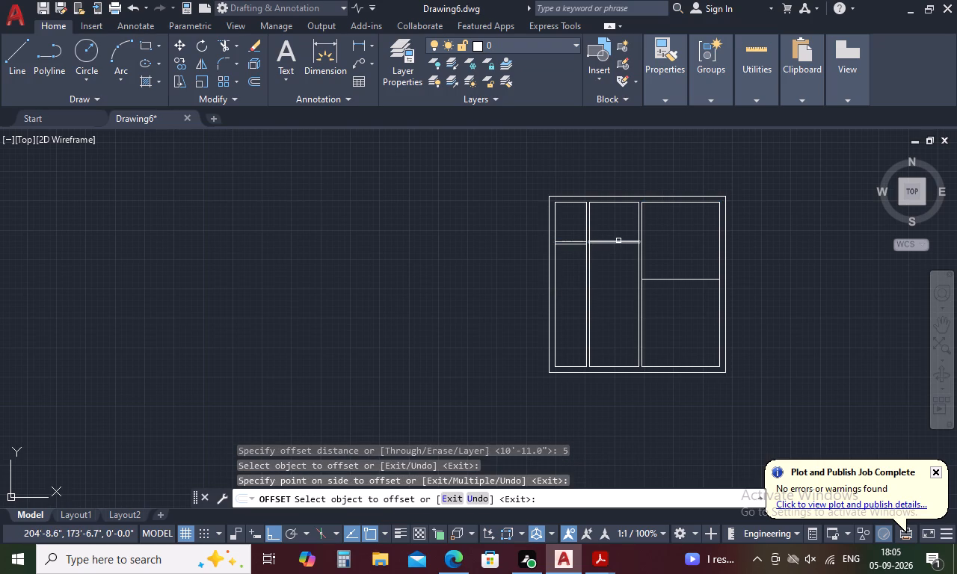
left_click(619, 241)
left_click(616, 275)
left_click(649, 280)
left_click(650, 291)
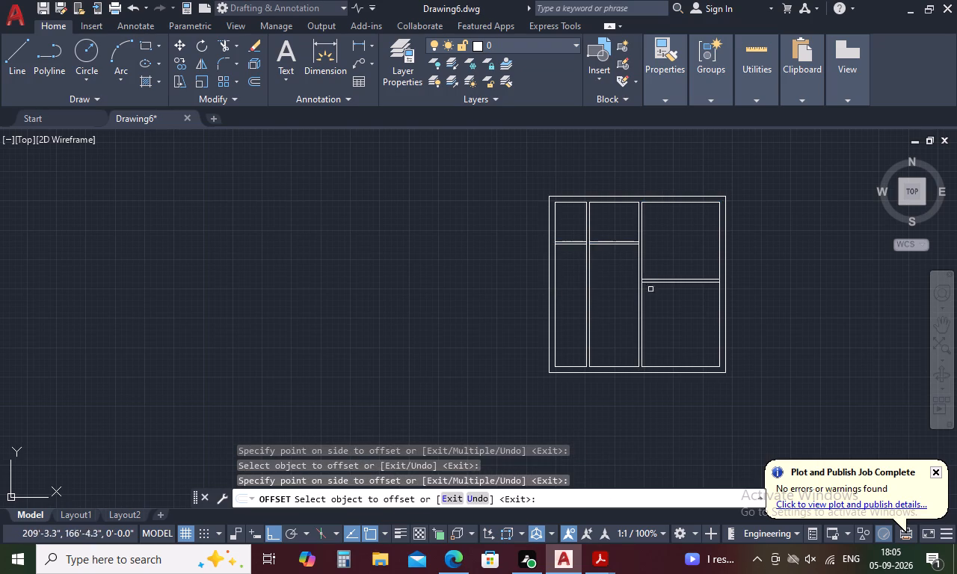
key("Escape")
Trim the wall lines where the upper cross partitions meet the left outer wall, the left partition and the middle partition.
type("TR")
key("space")
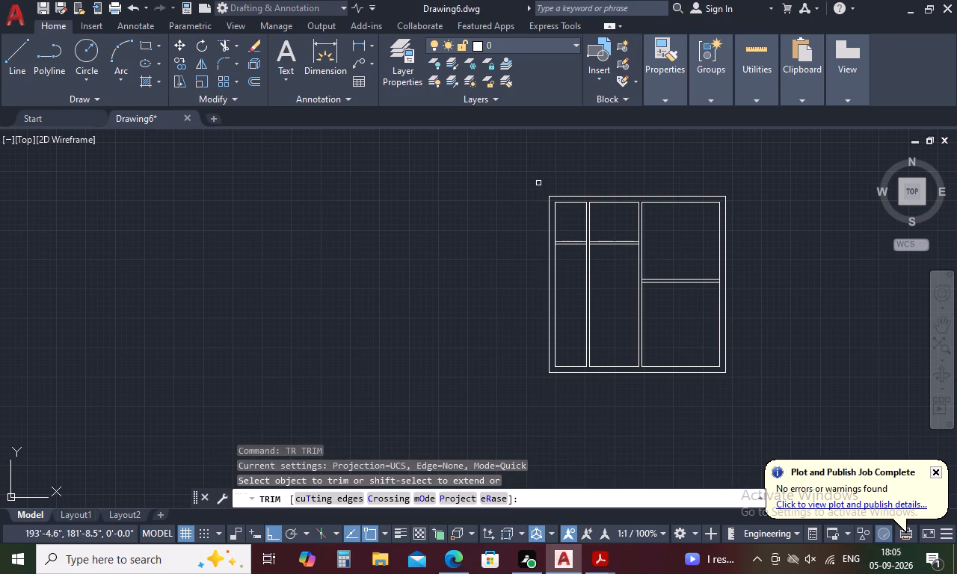
scroll(556, 243, "up", 4)
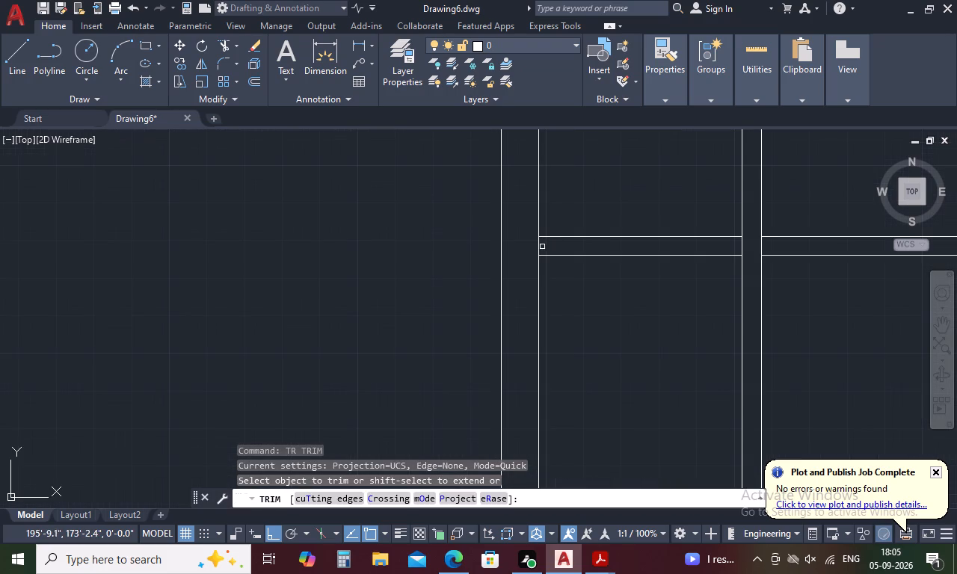
left_click(538, 250)
left_click_drag(773, 244, 731, 246)
scroll(720, 241, "down", 4)
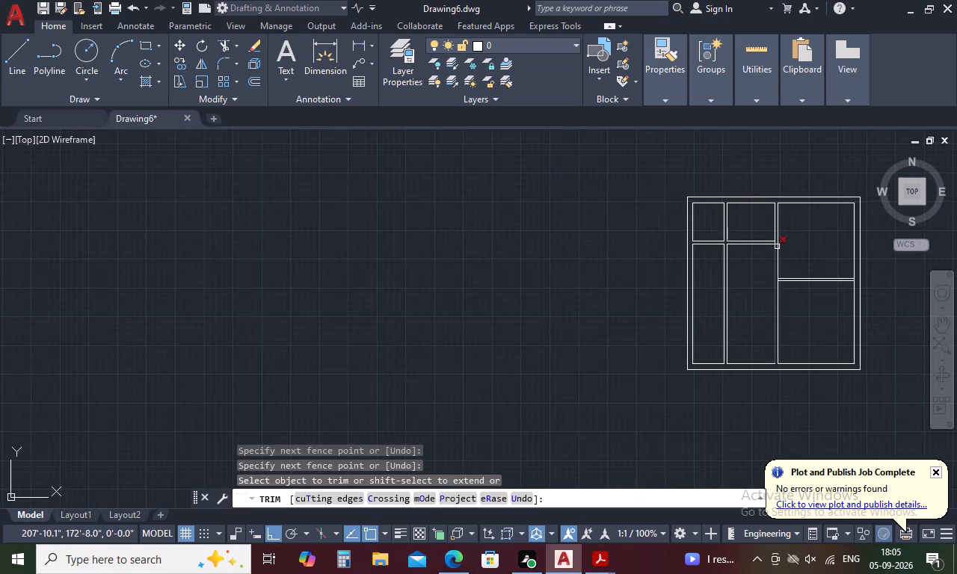
scroll(777, 247, "up", 4)
left_click(744, 225)
scroll(744, 225, "down", 4)
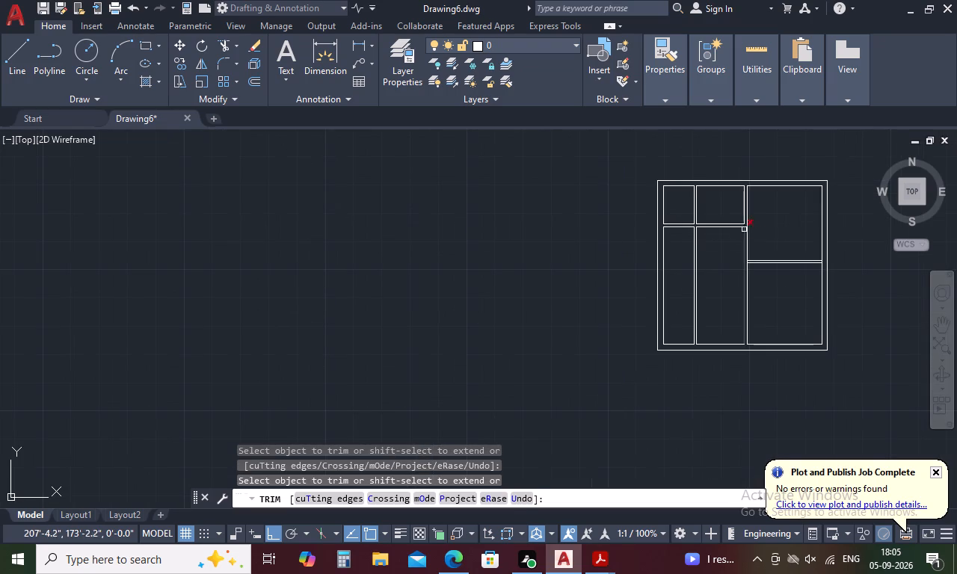
Trim the wall lines where the right bay's cross partition meets the right outer wall and the middle partition.
scroll(825, 259, "up", 4)
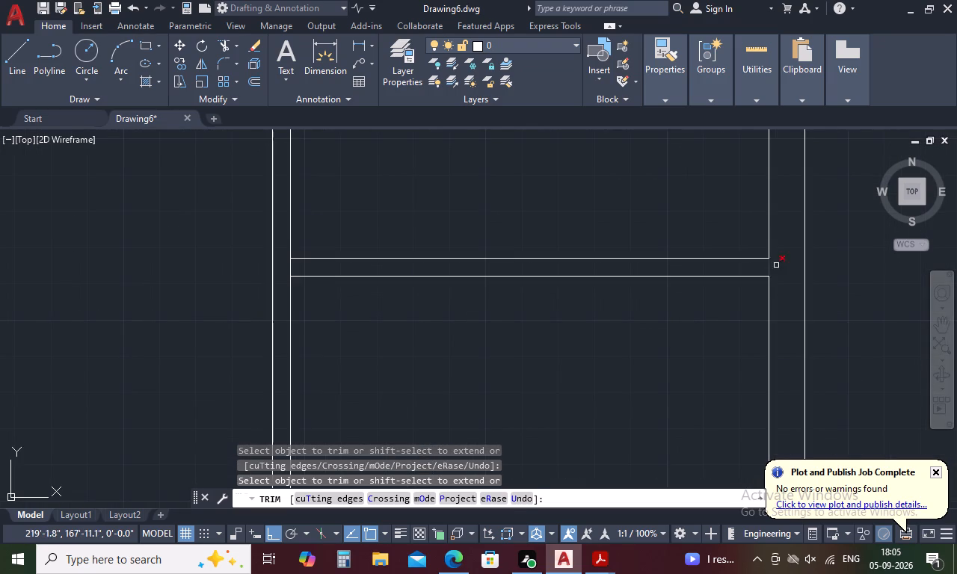
left_click_drag(776, 265, 748, 267)
scroll(742, 262, "down", 4)
scroll(672, 259, "up", 4)
left_click(659, 286)
scroll(627, 217, "down", 5)
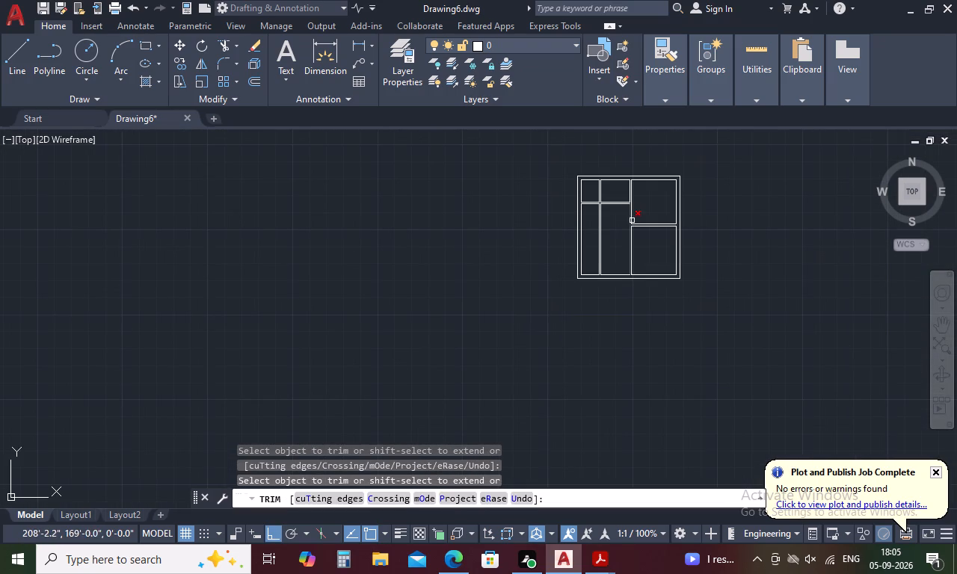
key("Escape")
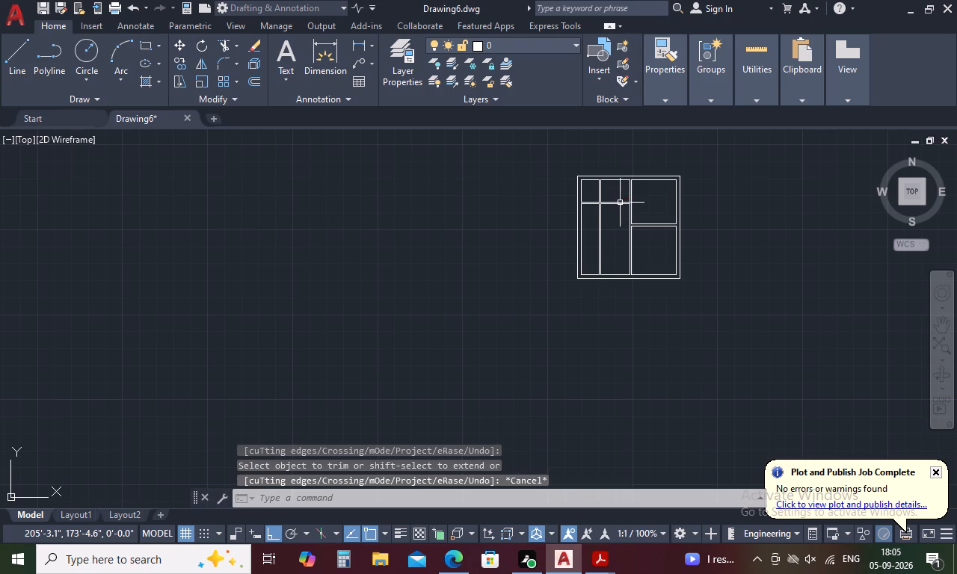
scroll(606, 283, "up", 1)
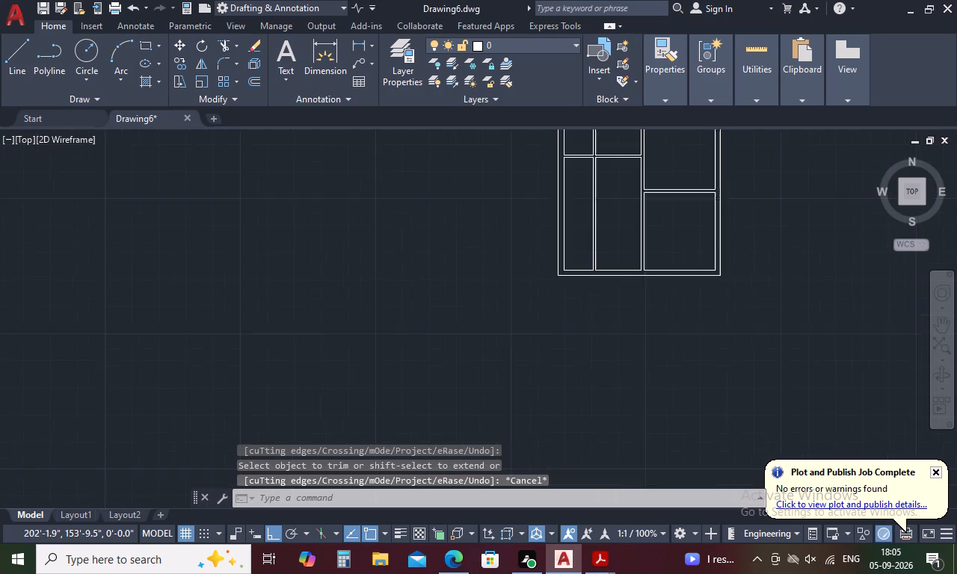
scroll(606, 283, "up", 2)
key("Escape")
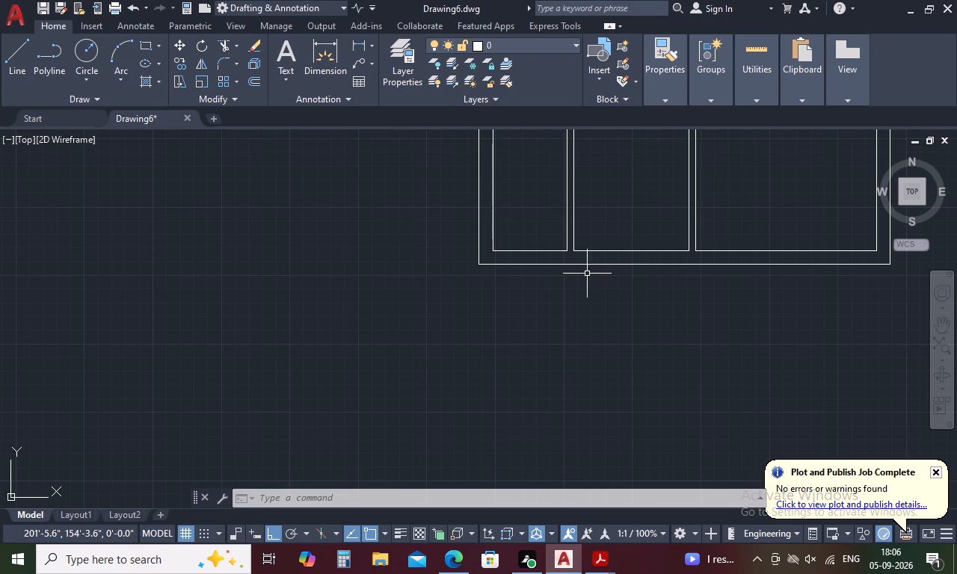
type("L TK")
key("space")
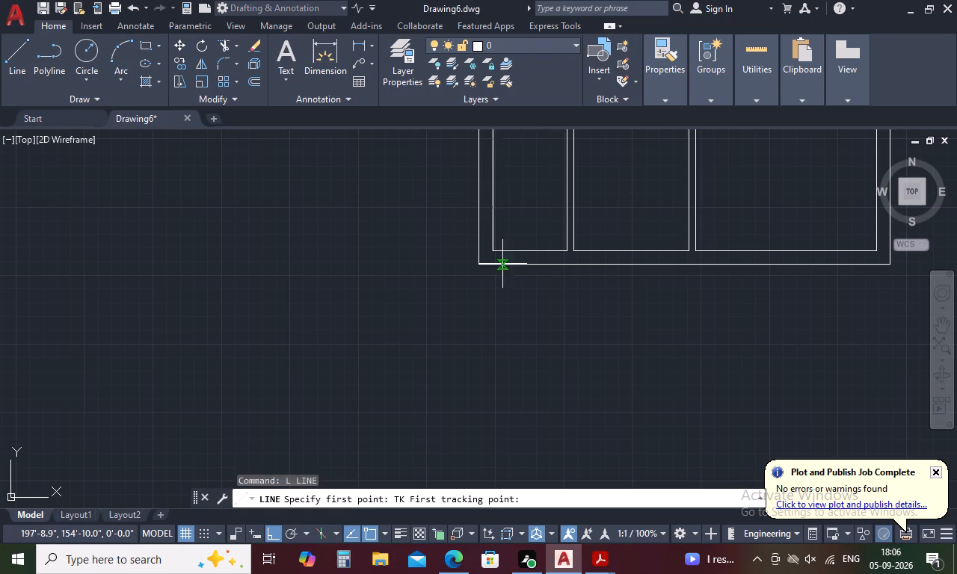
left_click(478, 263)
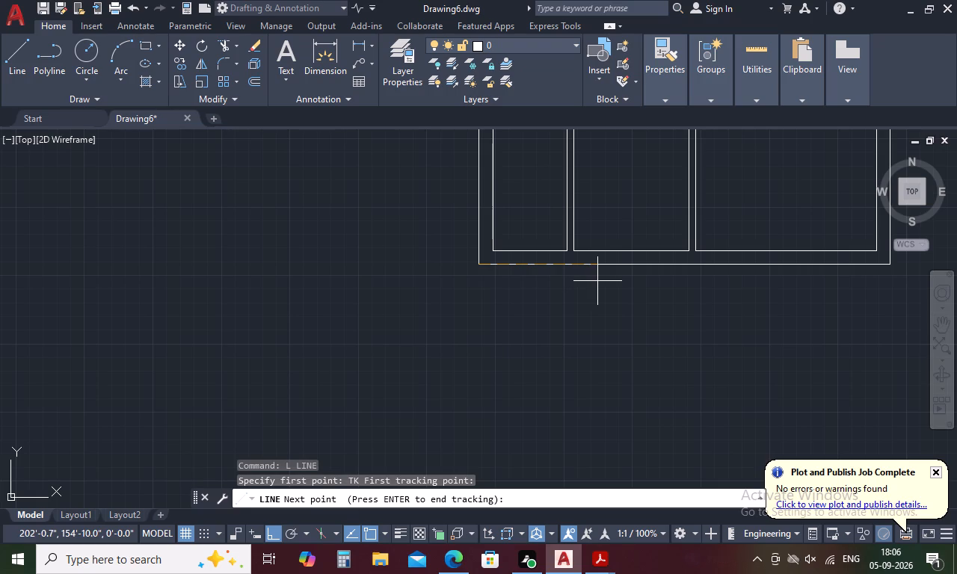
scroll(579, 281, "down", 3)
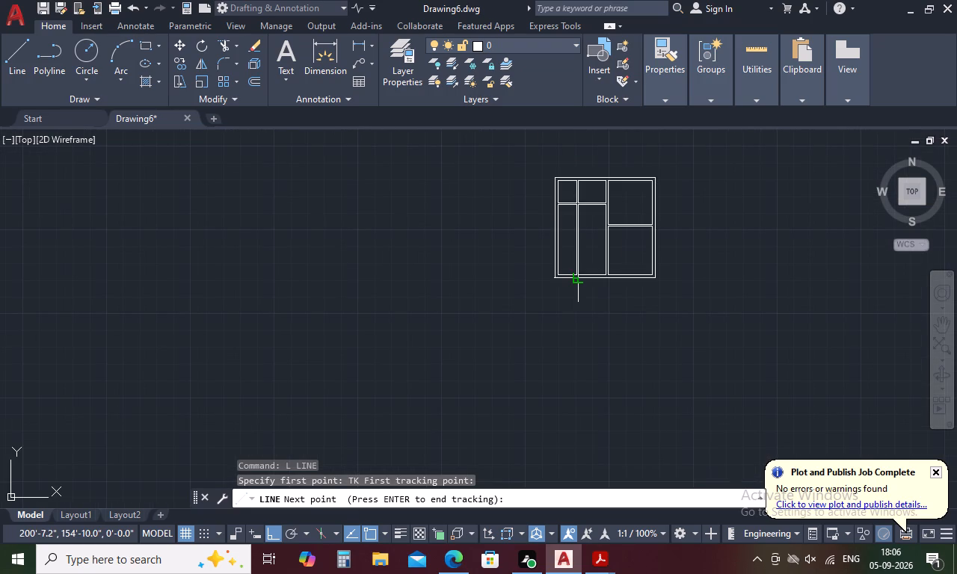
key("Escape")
Extend the upper cross partition's lower line and the bottom wall's inner line across the gaps at the left partition's ends.
scroll(605, 193, "up", 3)
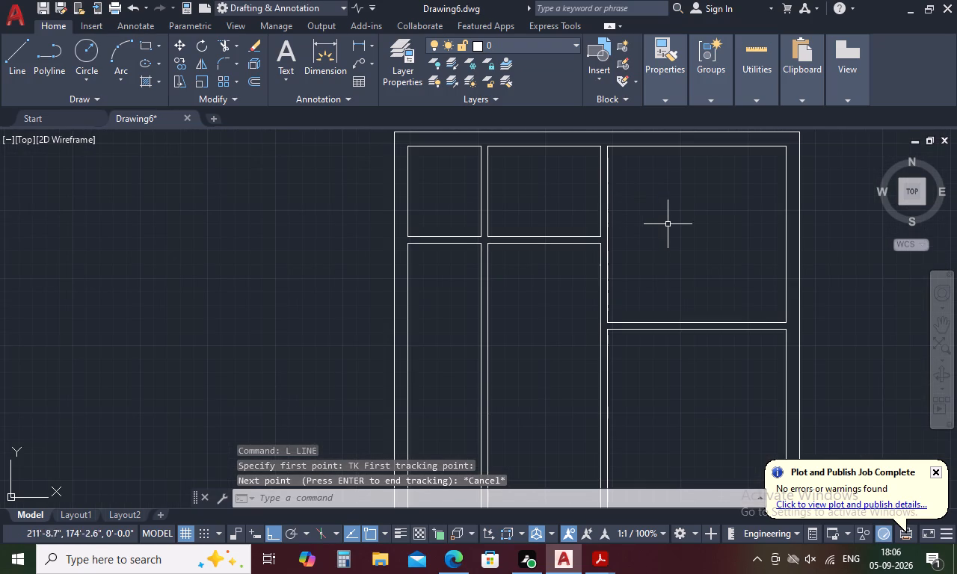
key("e")
type("X")
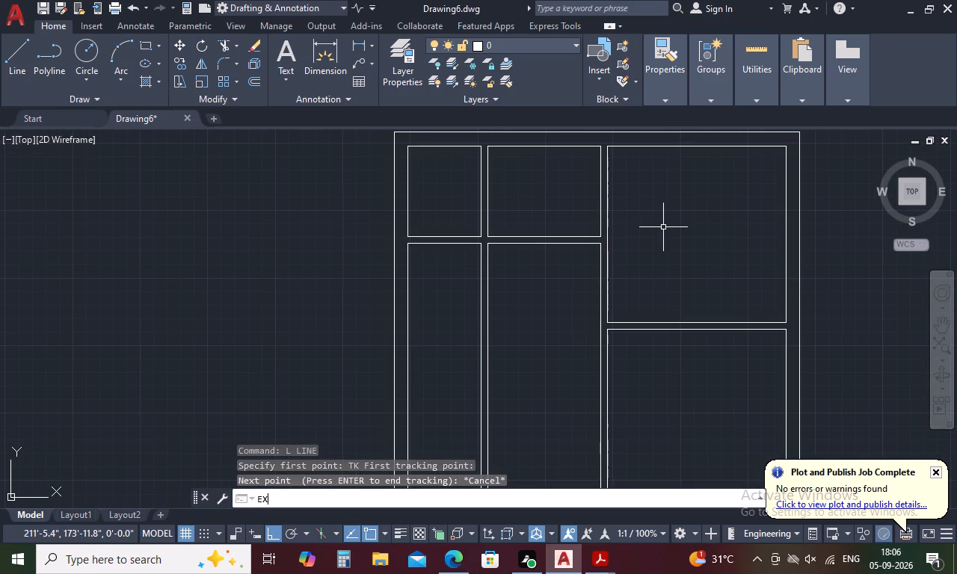
key("space")
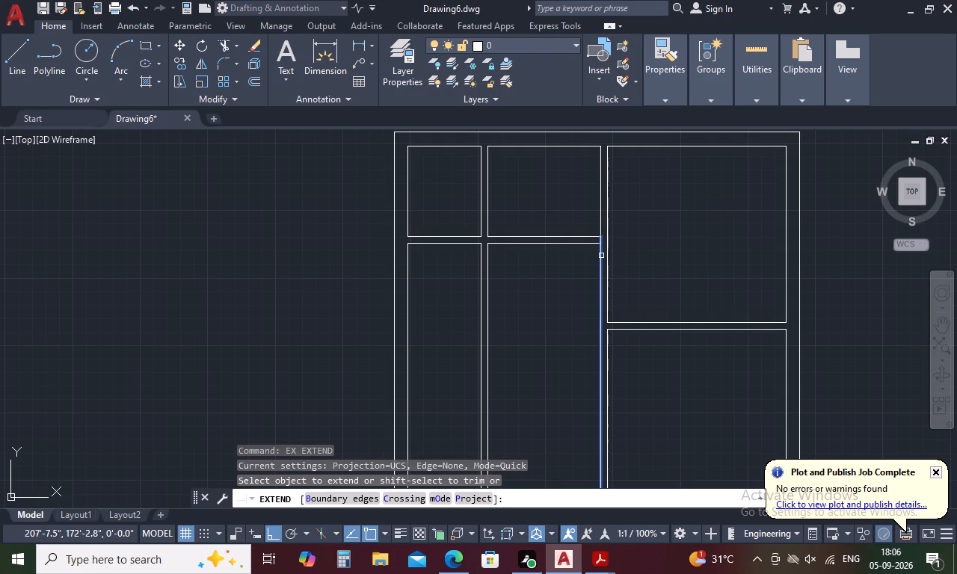
left_click(601, 256)
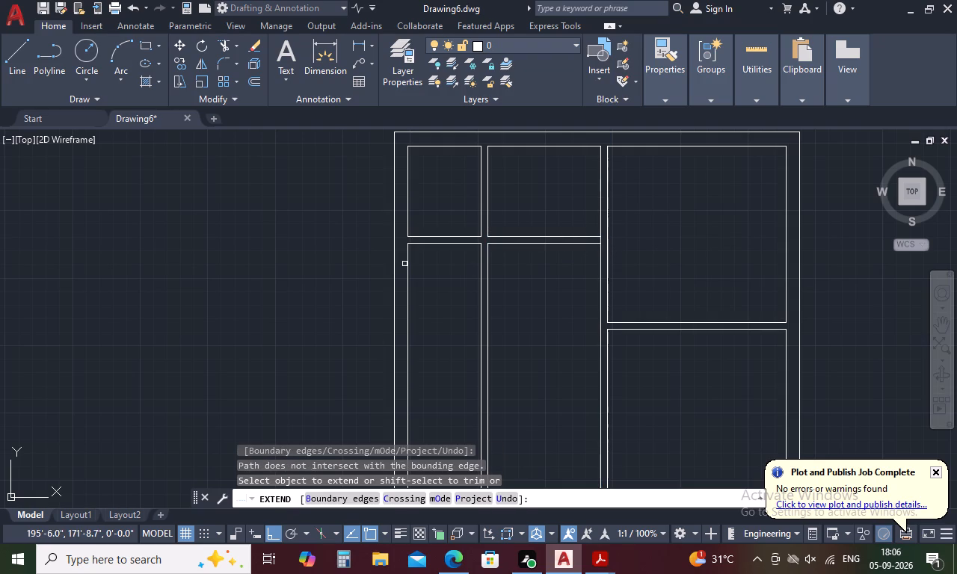
left_click(407, 259)
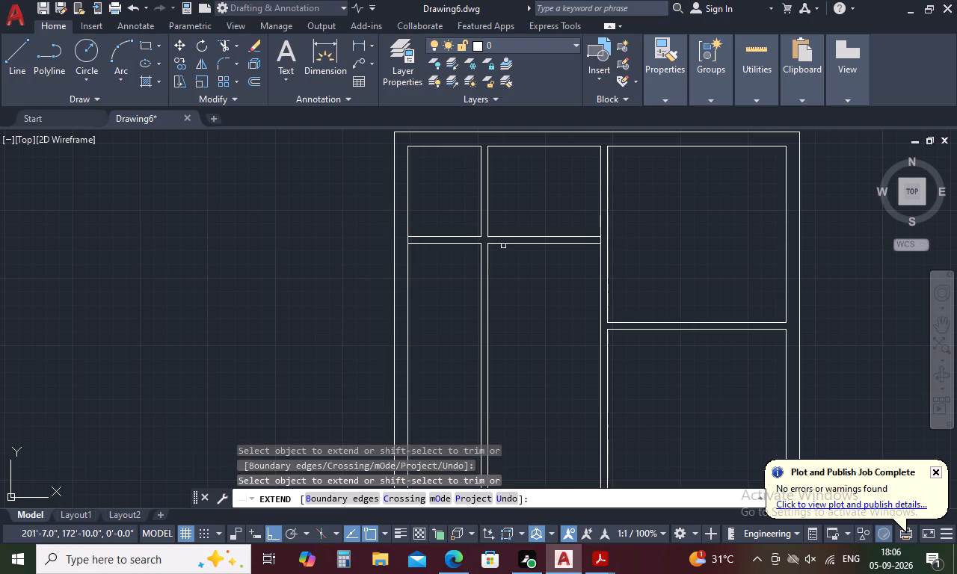
left_click(503, 245)
scroll(524, 244, "down", 2)
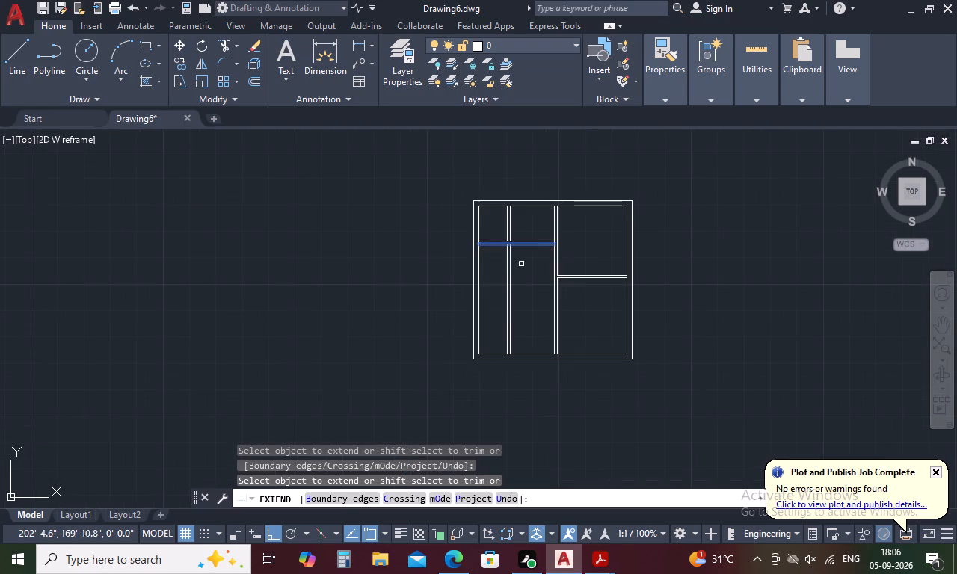
left_click(521, 354)
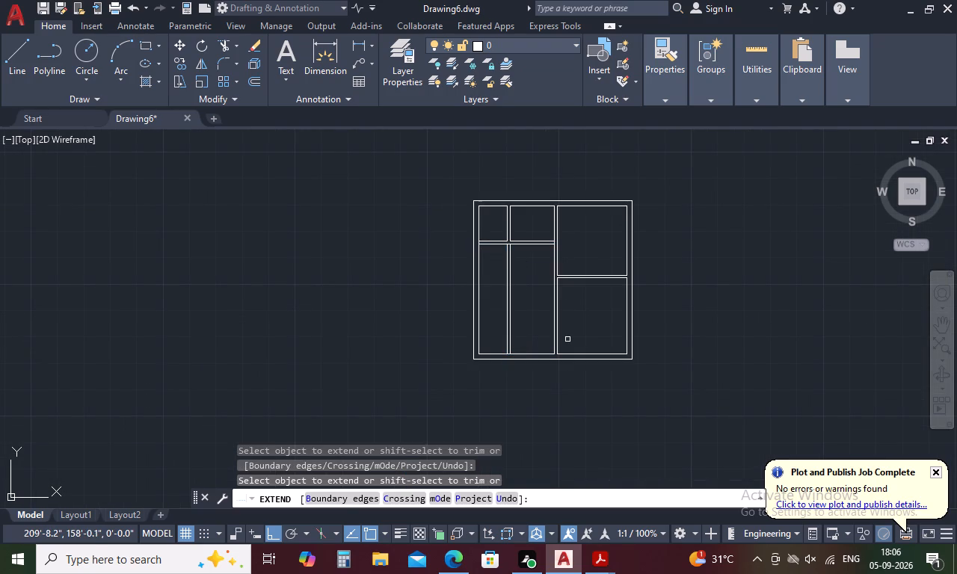
key("Escape")
Trim away both lines of the left partition below the upper cross partition, merging the two lower-left rooms into one.
type("TR")
key("space")
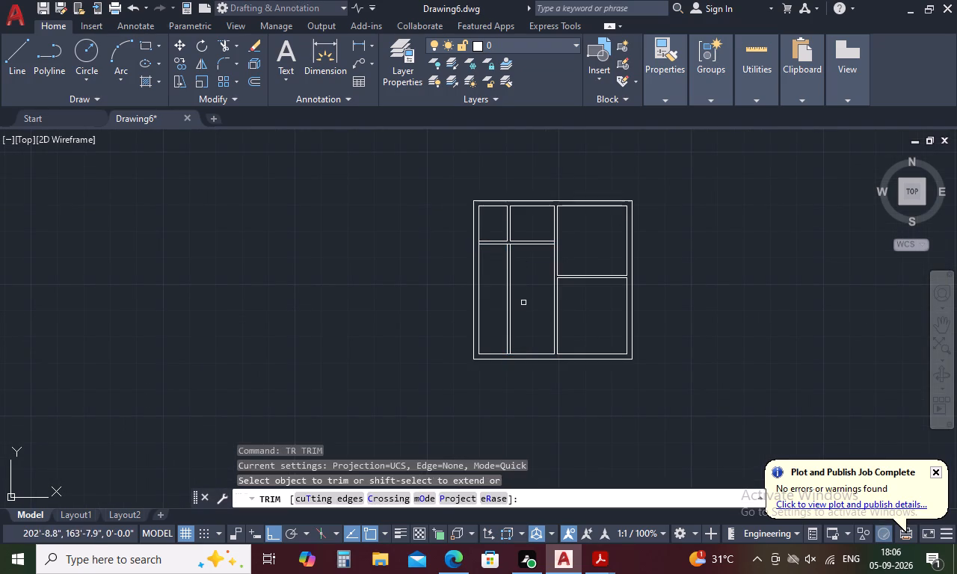
left_click_drag(527, 290, 502, 307)
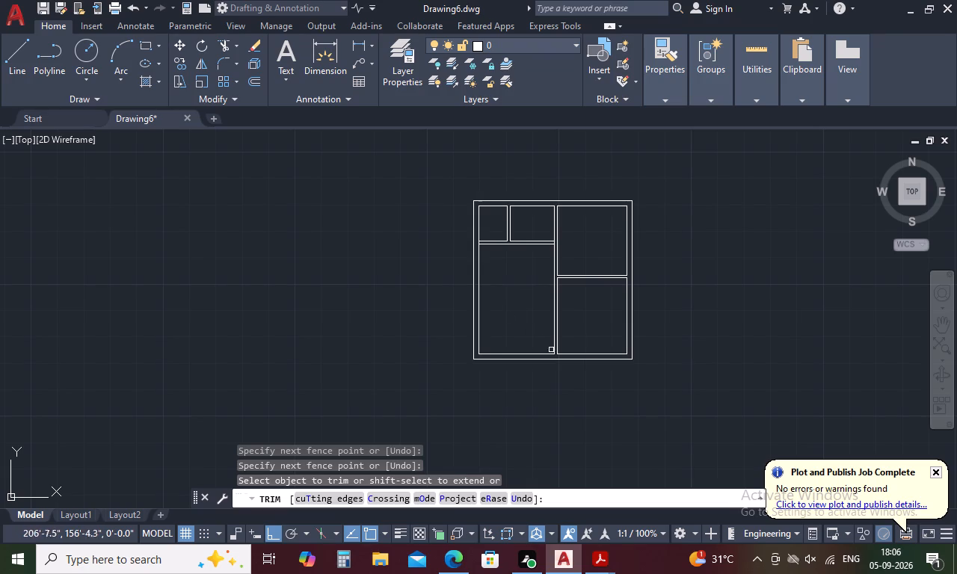
scroll(591, 351, "up", 1)
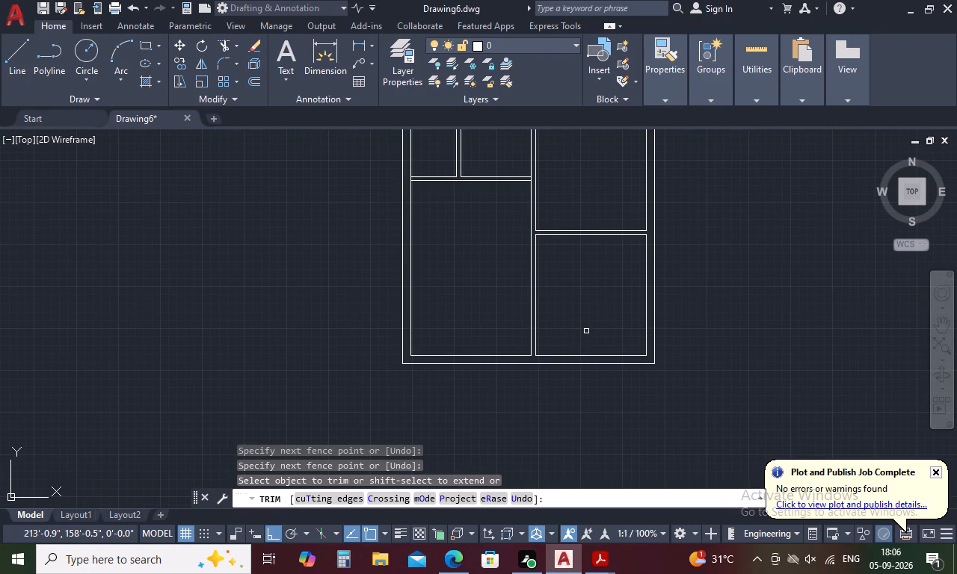
key("Escape")
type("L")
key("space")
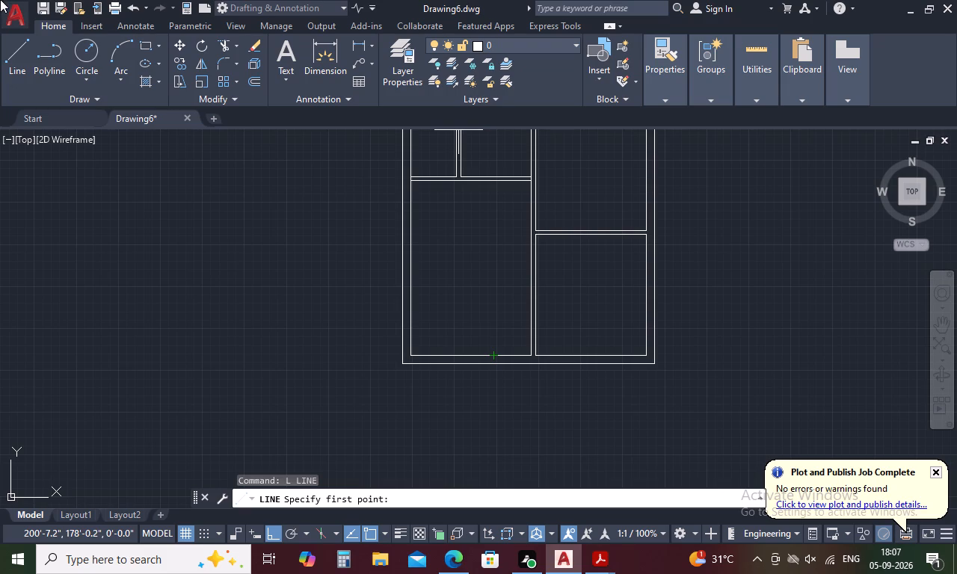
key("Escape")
Offset the upper middle room's top wall line downward and its left wall line to the right by 2'.
type("O")
key("space")
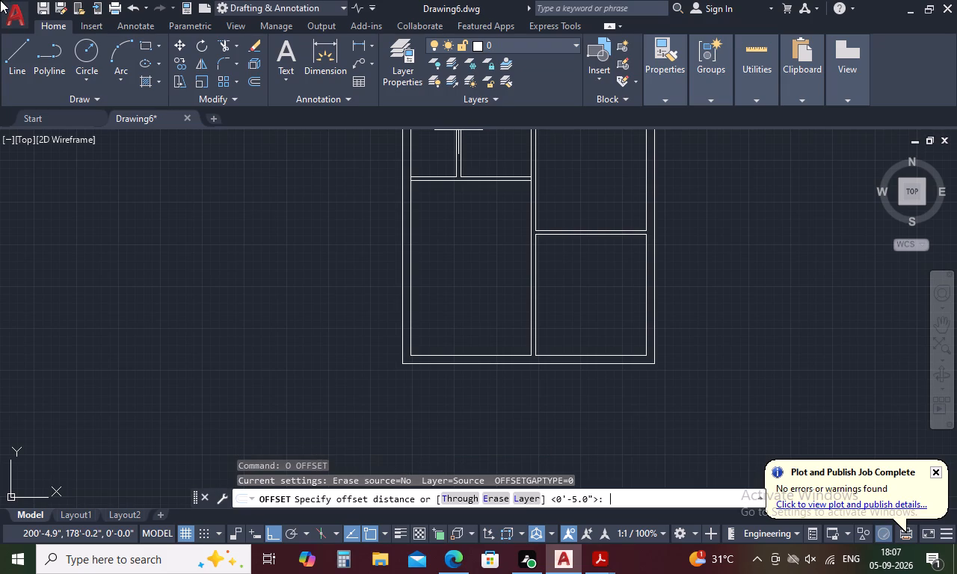
key("2")
key("apostrophe")
key("space")
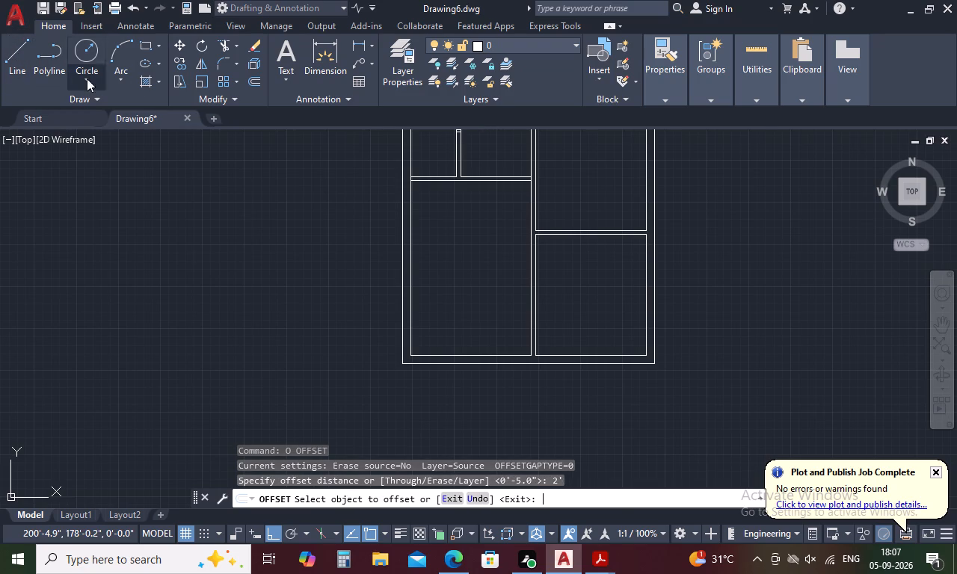
scroll(446, 253, "down", 3)
scroll(445, 216, "up", 3)
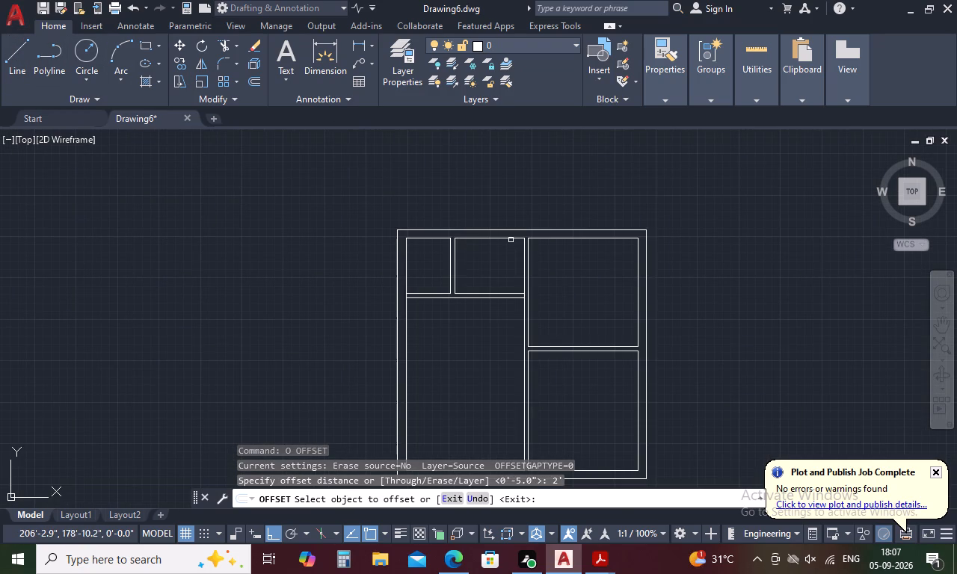
left_click(511, 240)
left_click(502, 260)
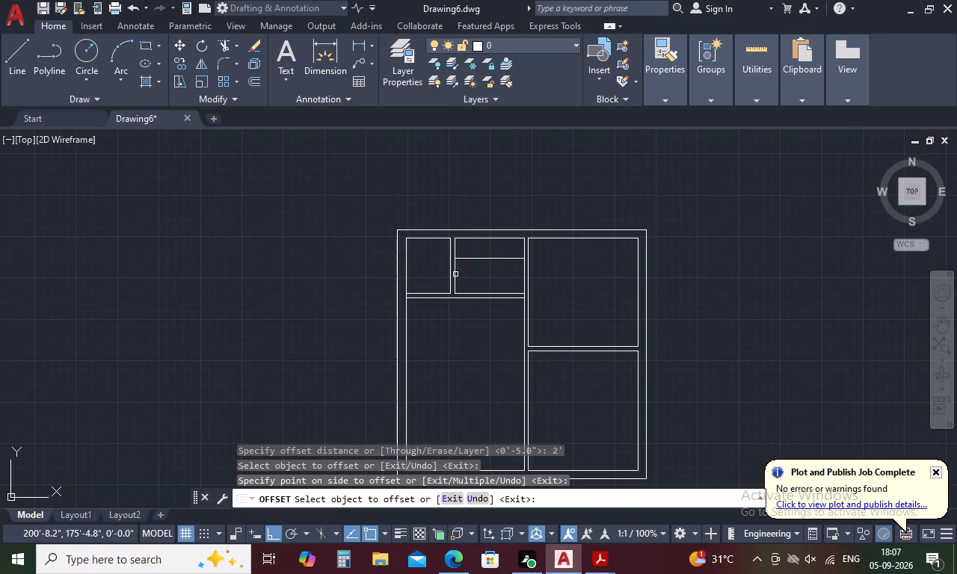
left_click(455, 274)
left_click(488, 274)
key("Escape")
Trim the crossing ends of the two offset lines in the upper middle room to form an L-shaped outline.
type("TR")
key("space")
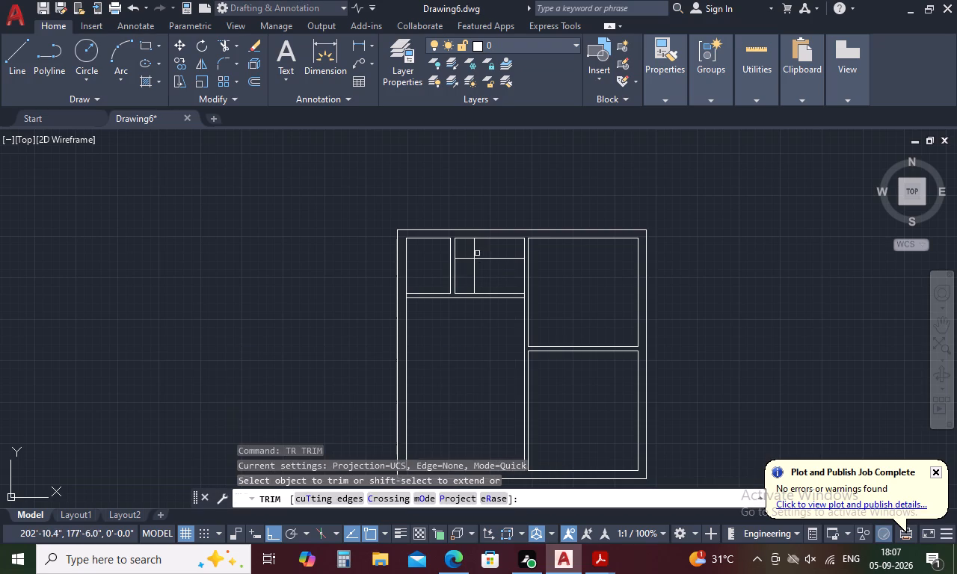
left_click_drag(481, 247, 465, 265)
scroll(465, 264, "down", 2)
scroll(485, 367, "up", 1)
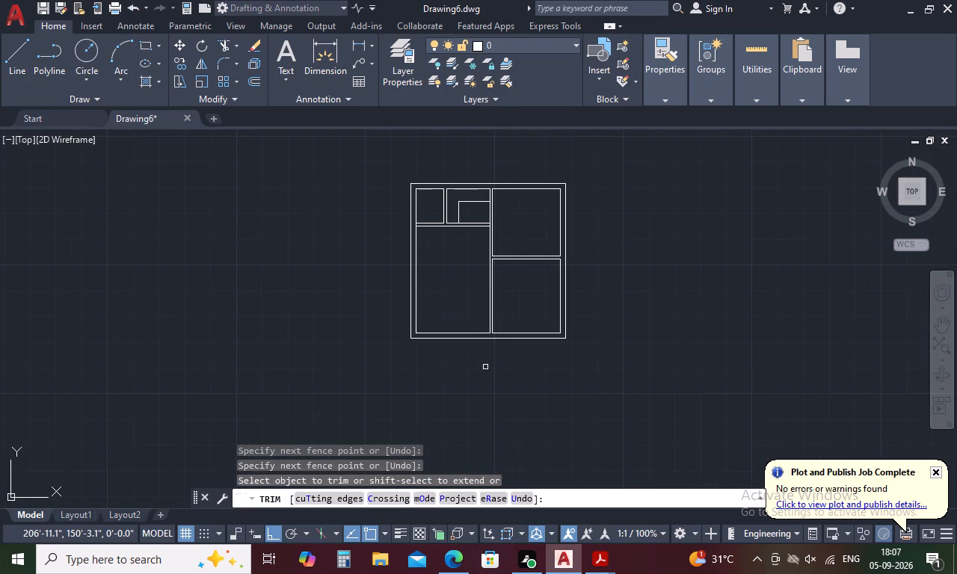
key("Escape")
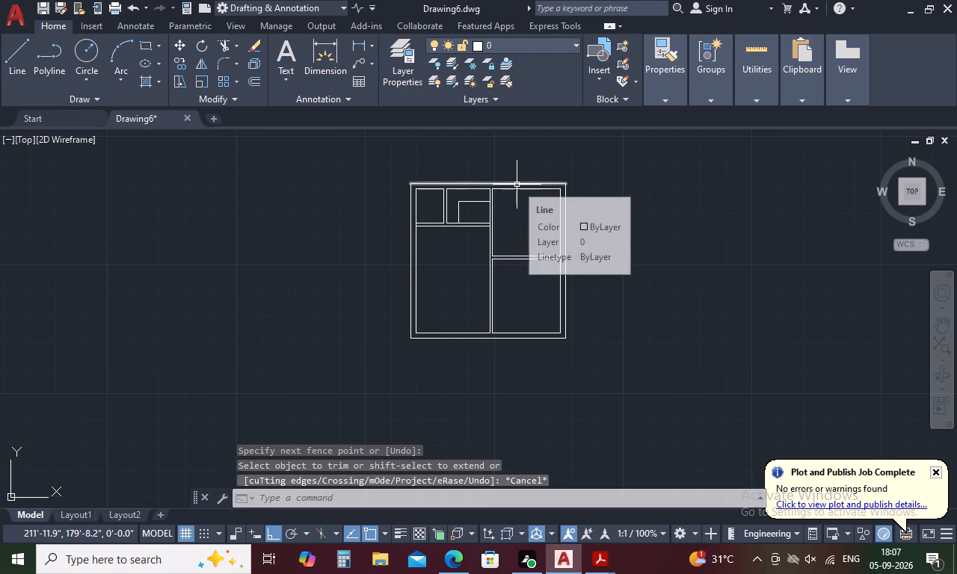
Draw a line across the bottom outer wall's thickness from the midpoint of the large lower-left room's inner wall line.
type("L")
key("space")
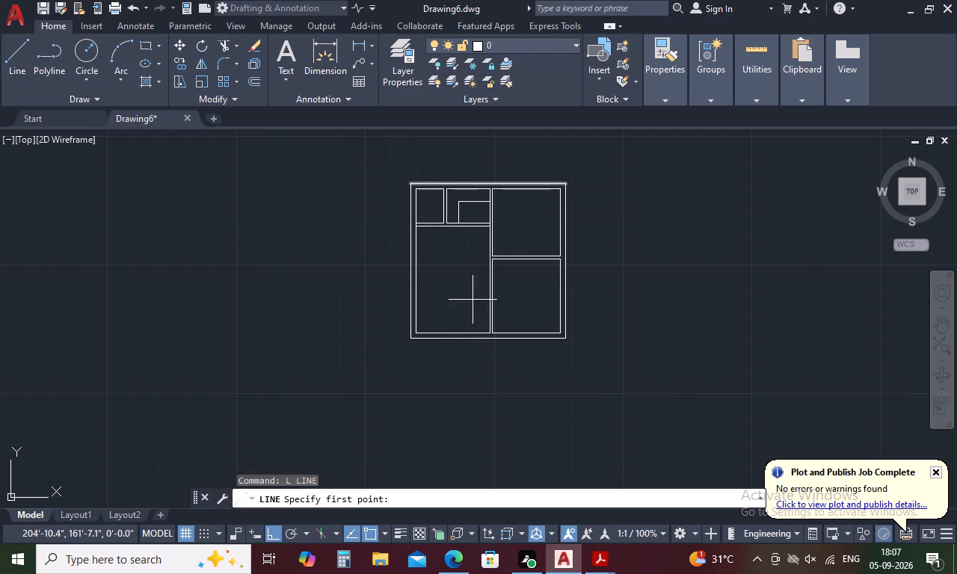
scroll(464, 337, "up", 4)
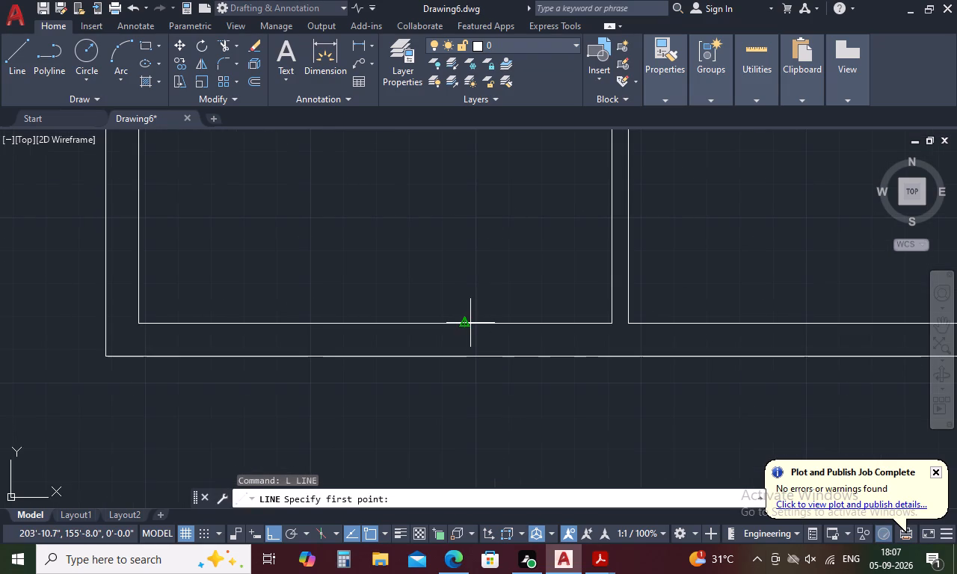
left_click(467, 323)
left_click(466, 360)
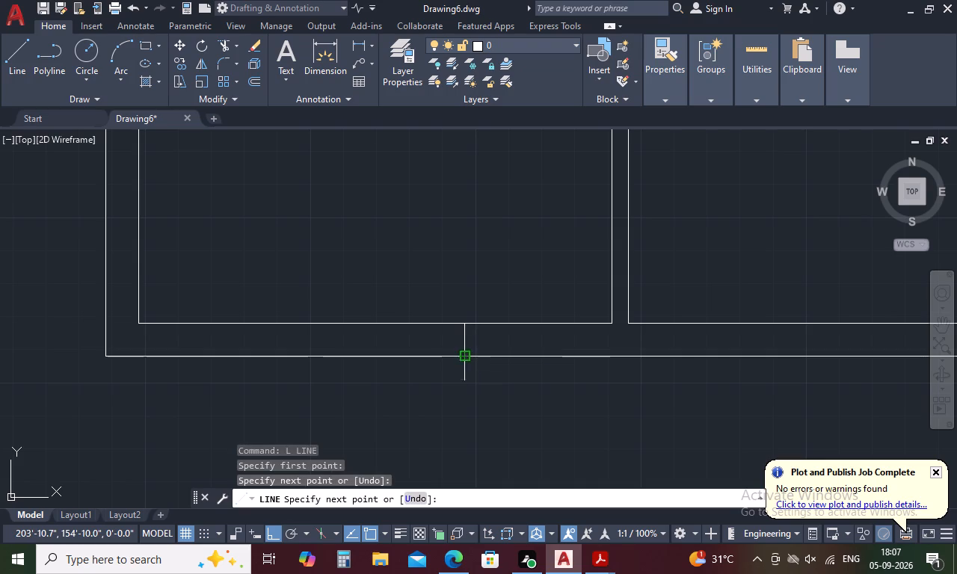
key("Escape")
Offset the short line across the bottom wall 2' to each side to mark the opening's ends.
type("O 2")
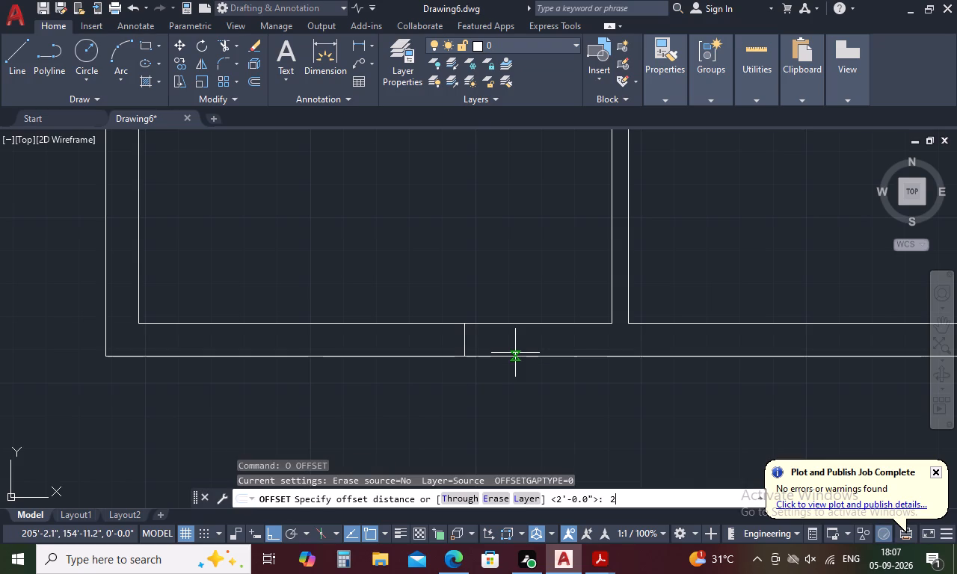
key("apostrophe")
key("space")
left_click(463, 339)
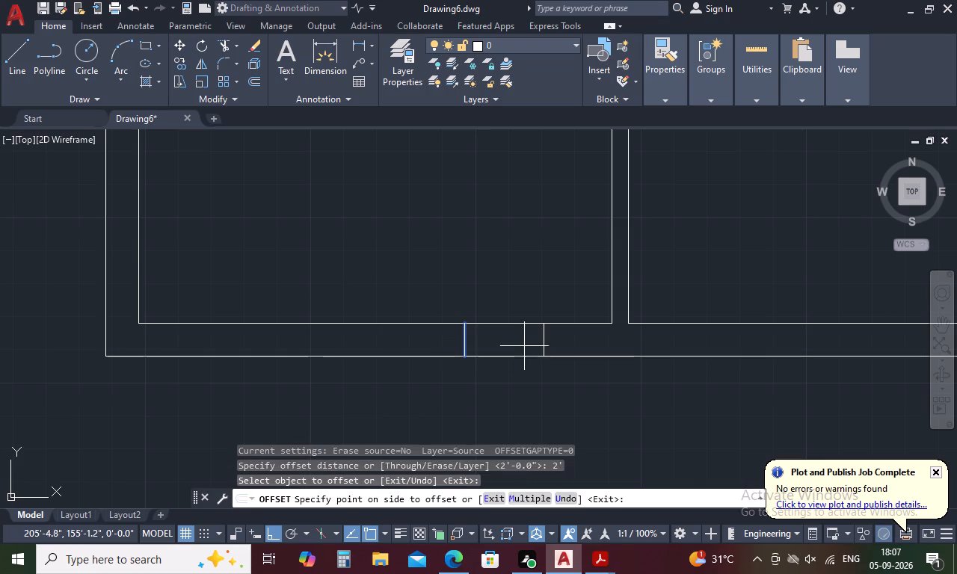
left_click(530, 346)
left_click(466, 336)
left_click(365, 321)
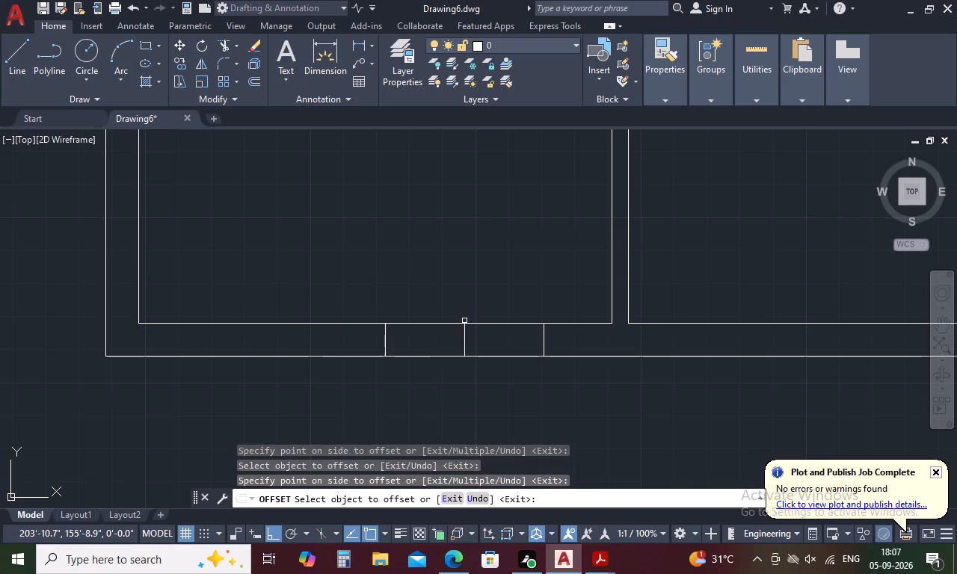
key("Escape")
Draw a horizontal line between the midpoints of the opening's two end lines in the bottom wall.
type("L")
key("space")
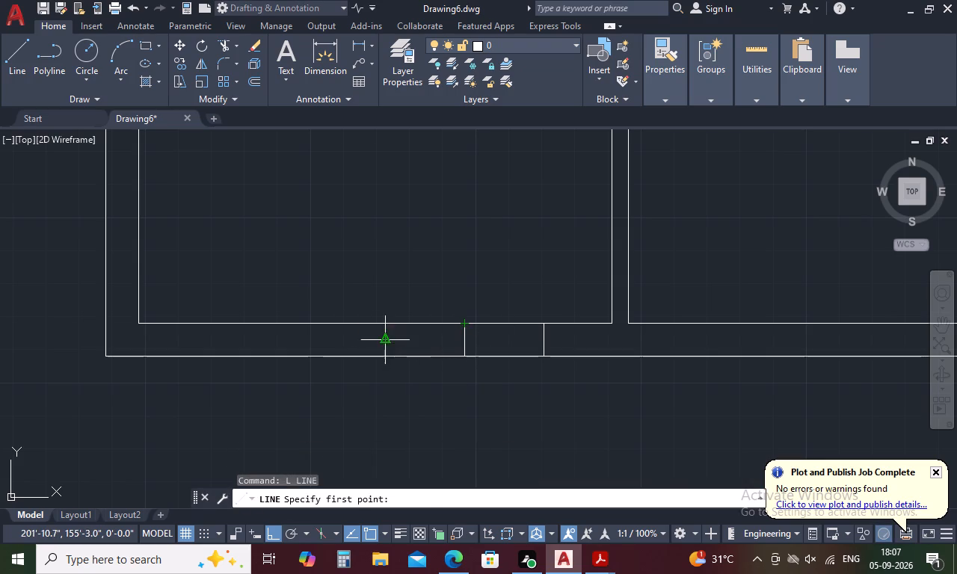
left_click(386, 343)
left_click(544, 337)
key("Escape")
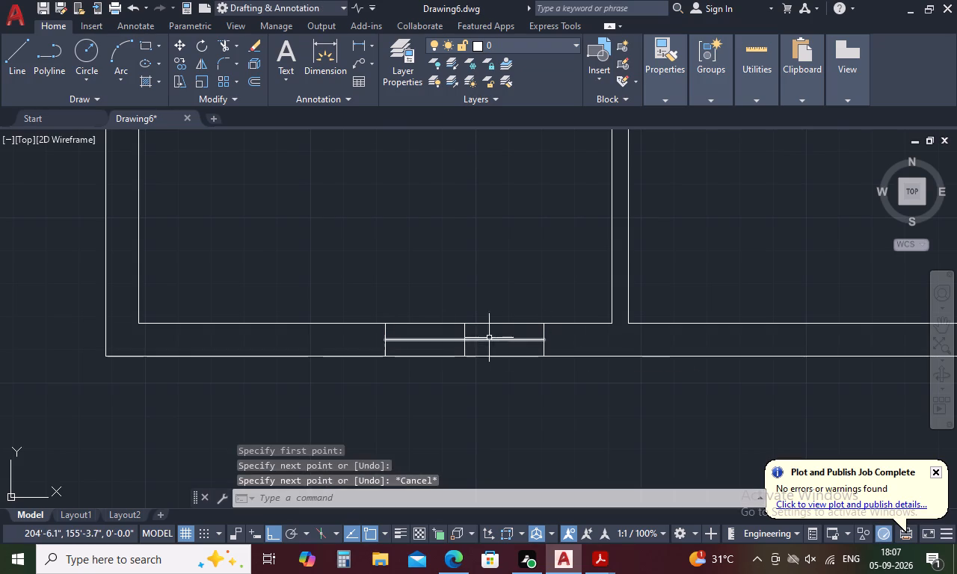
Erase the short centre line across the bottom wall between the opening's end lines.
left_click(463, 330)
key("Delete")
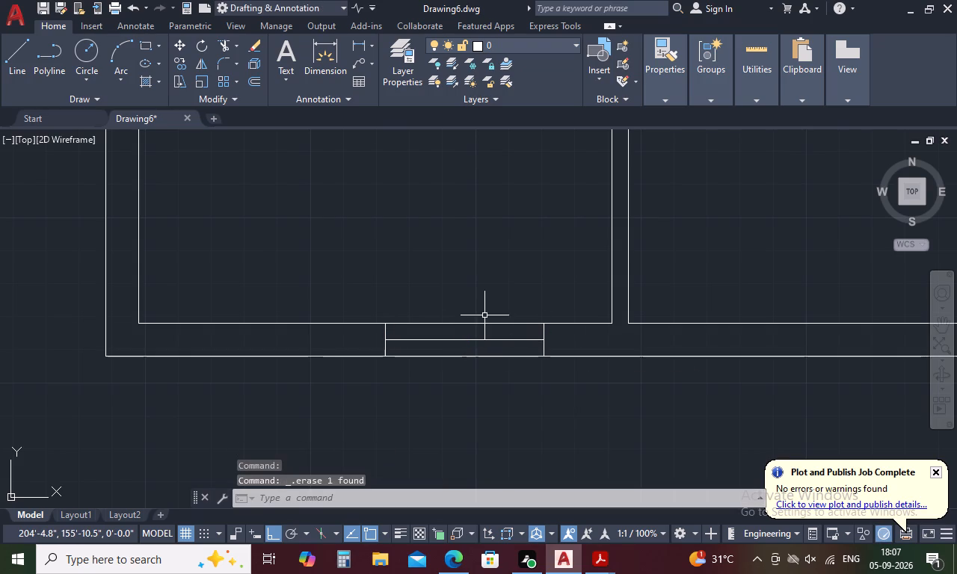
Draw a line across the bottom outer wall's thickness, tracked 5" right from the large lower-left room's inner bottom-left corner.
scroll(484, 315, "down", 2)
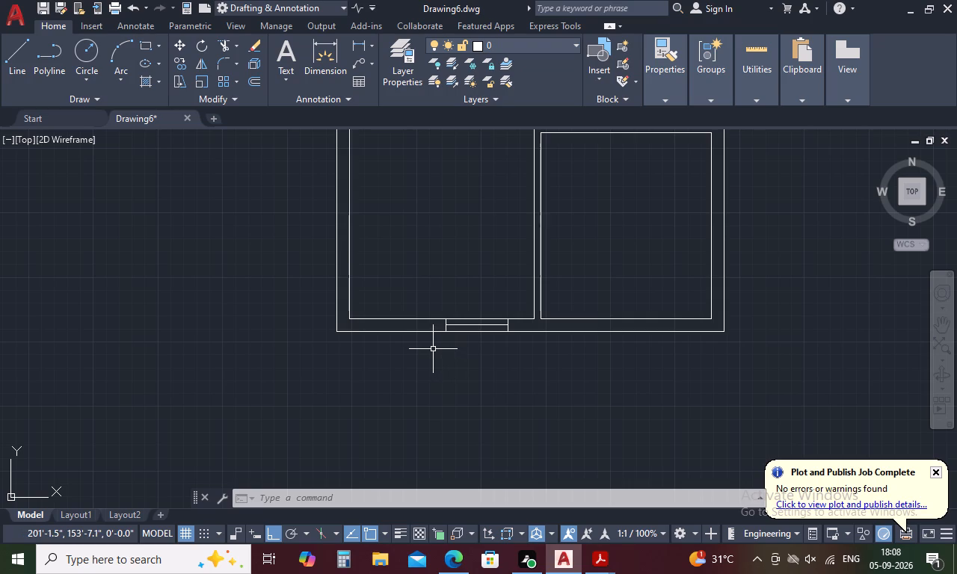
type("L TK")
key("space")
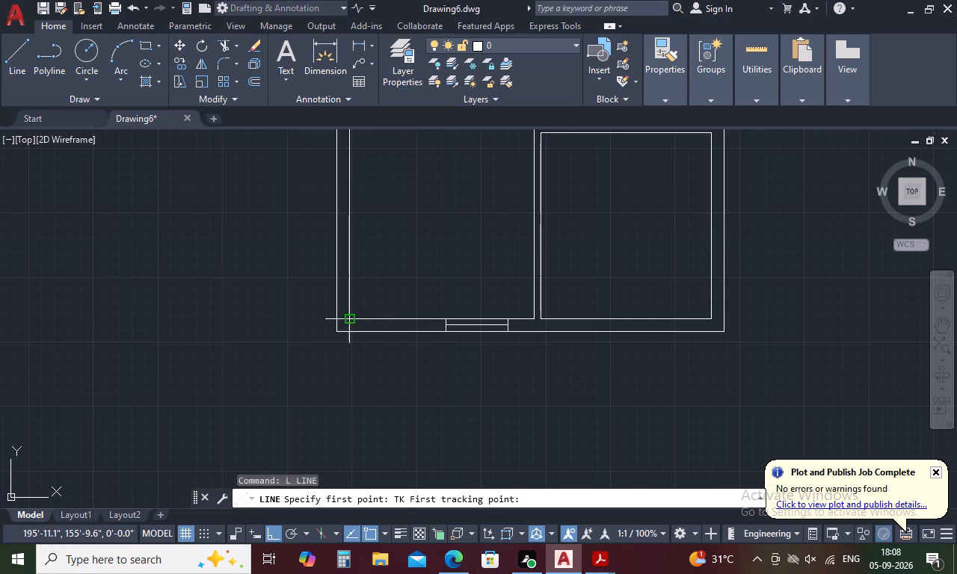
left_click(348, 318)
type("5")
key("space")
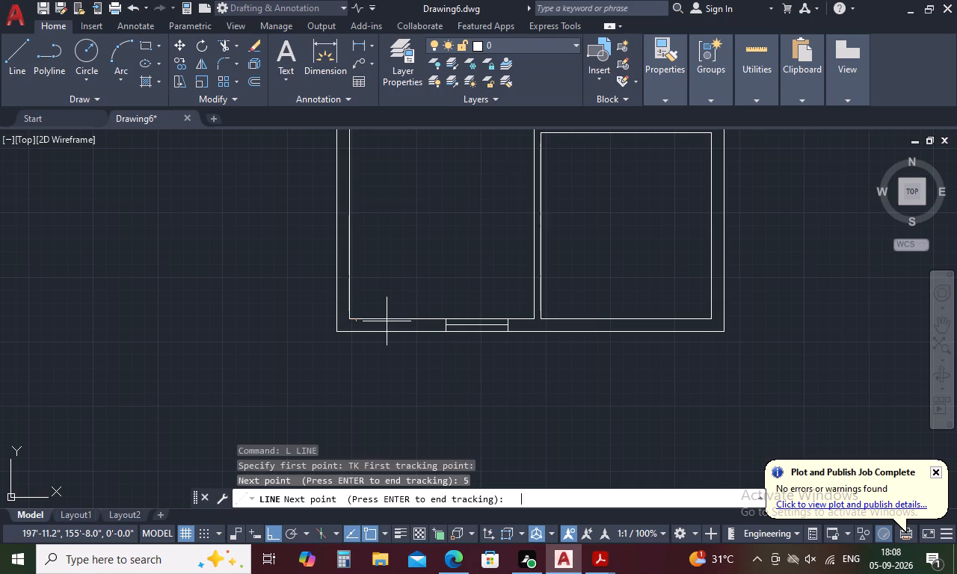
key("space")
left_click(357, 336)
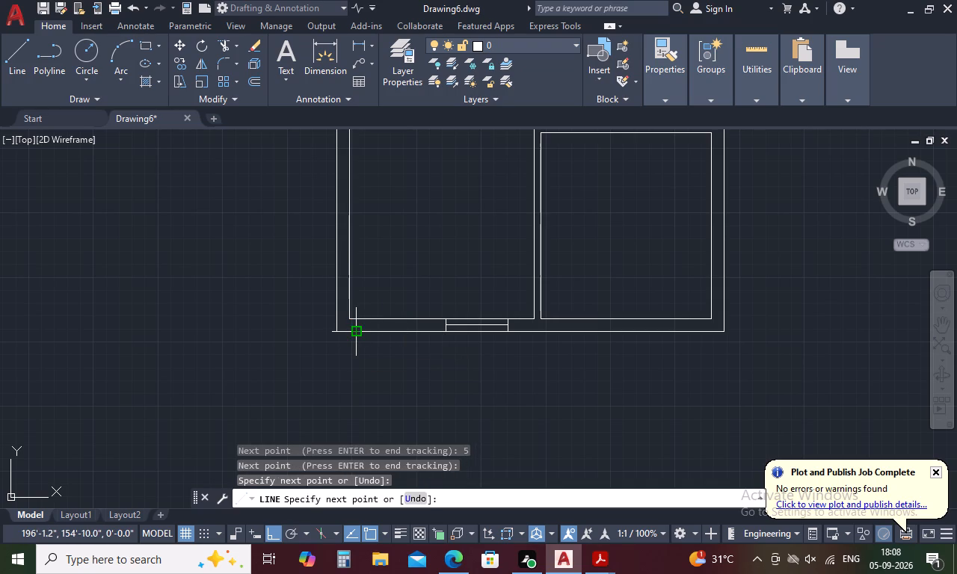
key("Escape")
Offset the new line across the bottom wall 3' to the right to mark the door opening's other end.
type("O")
key("space")
type("3'")
key("space")
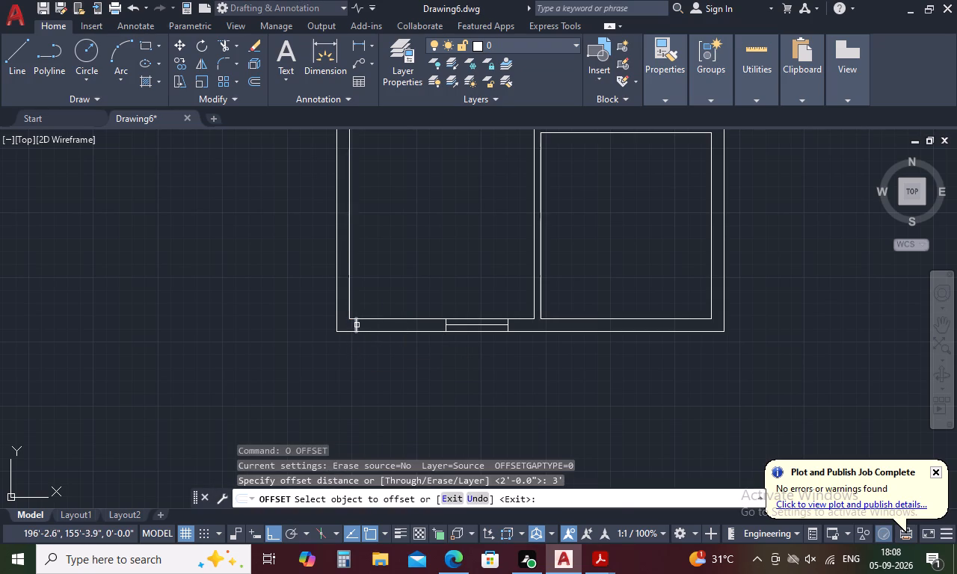
left_click(356, 325)
left_click(406, 336)
key("Escape")
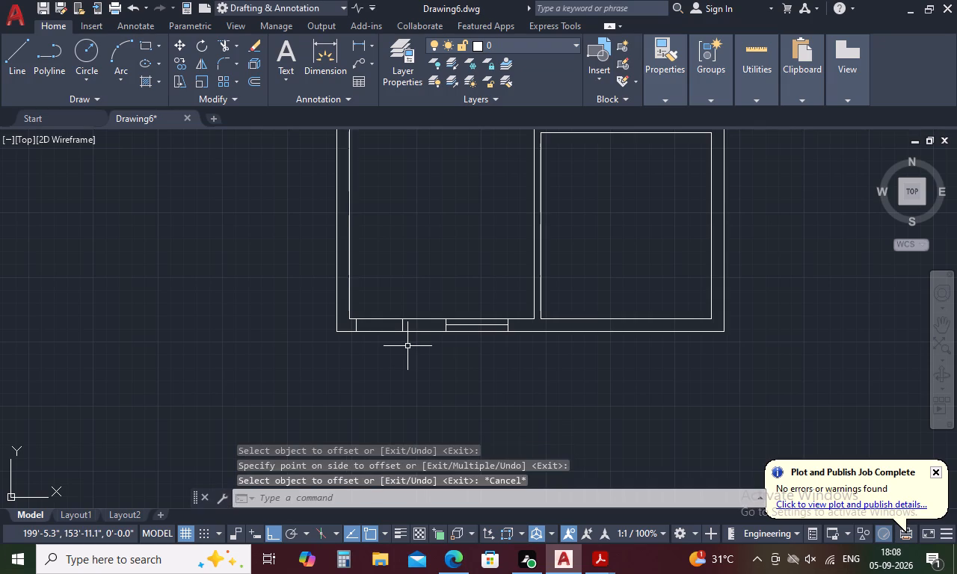
Draw two crossing diagonal lines between opposite corners of the 3' opening in the bottom wall.
key("l")
key("space")
left_click(351, 335)
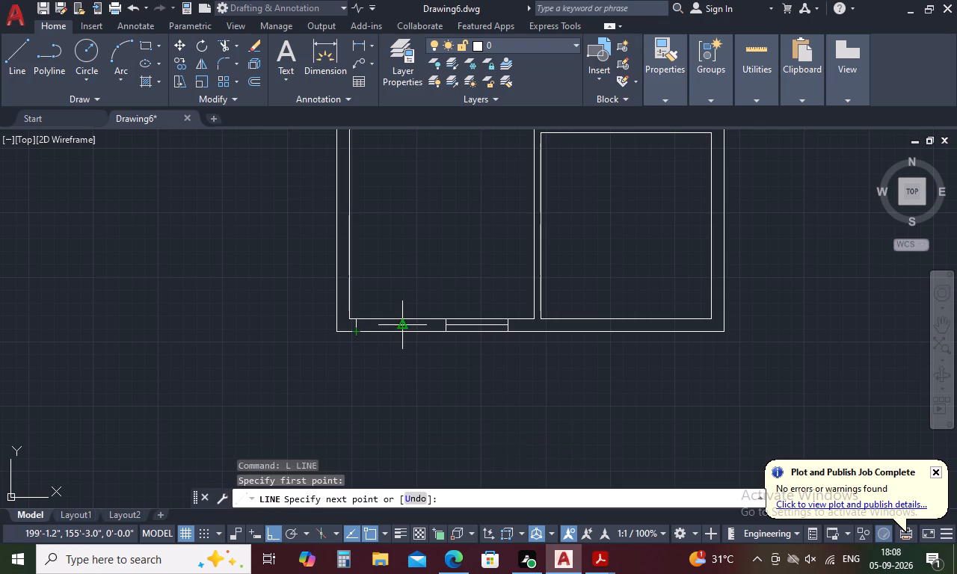
left_click(400, 317)
key("space")
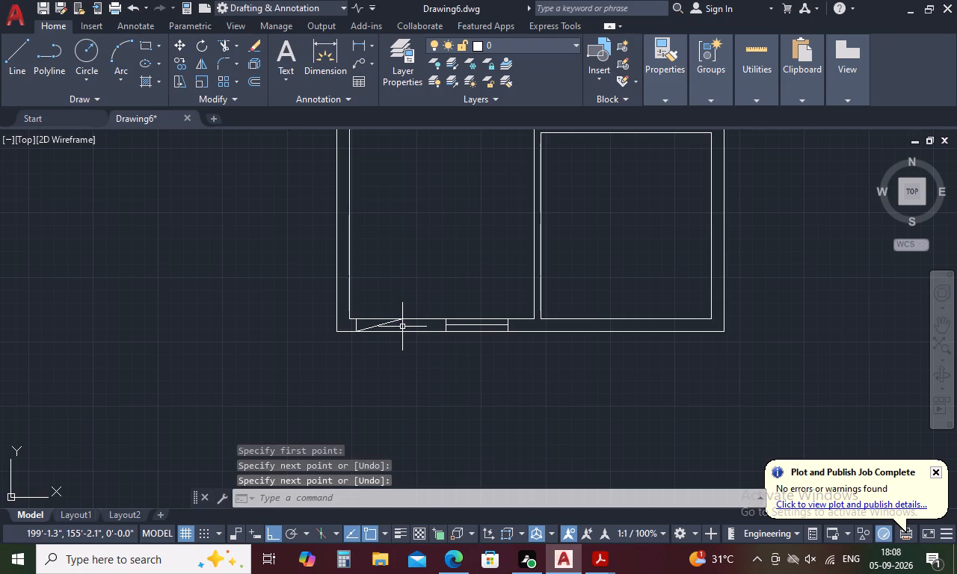
key("space")
left_click(400, 336)
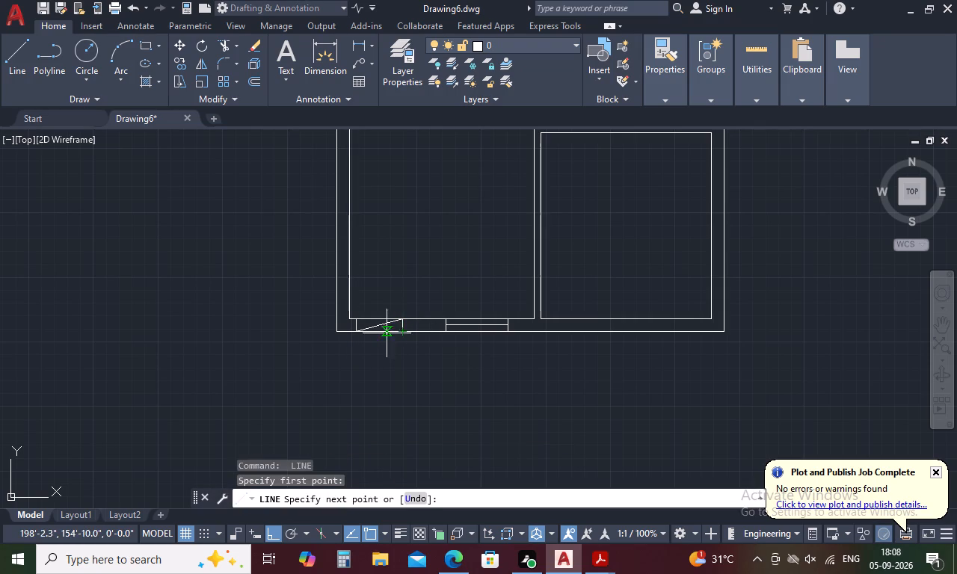
left_click(360, 322)
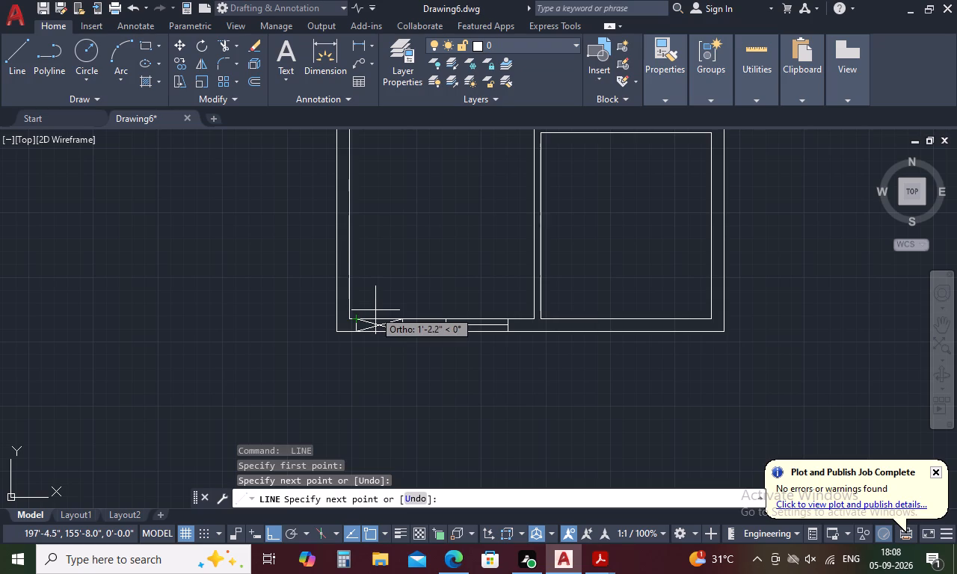
key("Escape")
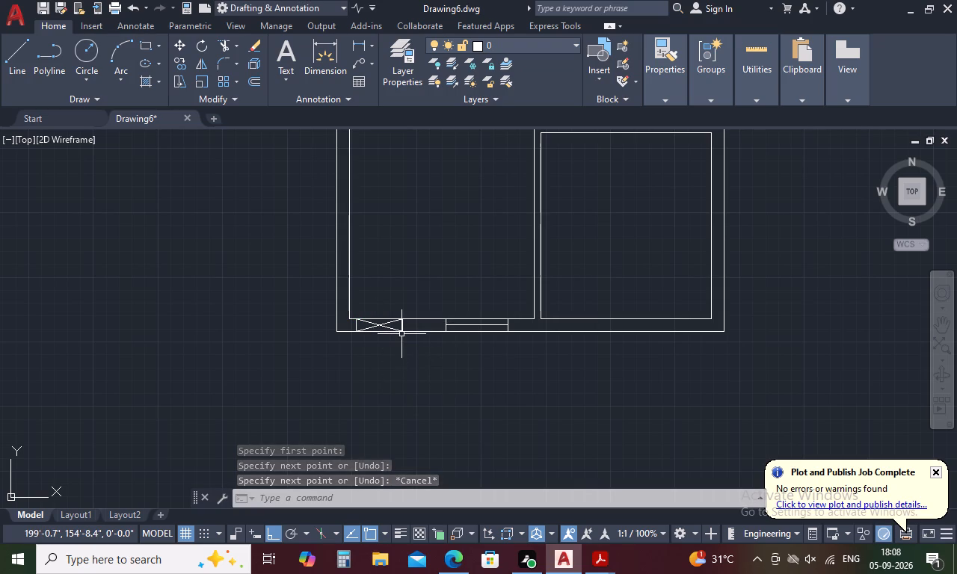
Draw a step outline below the bottom wall: 10" right from the crossed opening's lower-right corner, 1' down, and left past the outer corner.
scroll(401, 334, "up", 1)
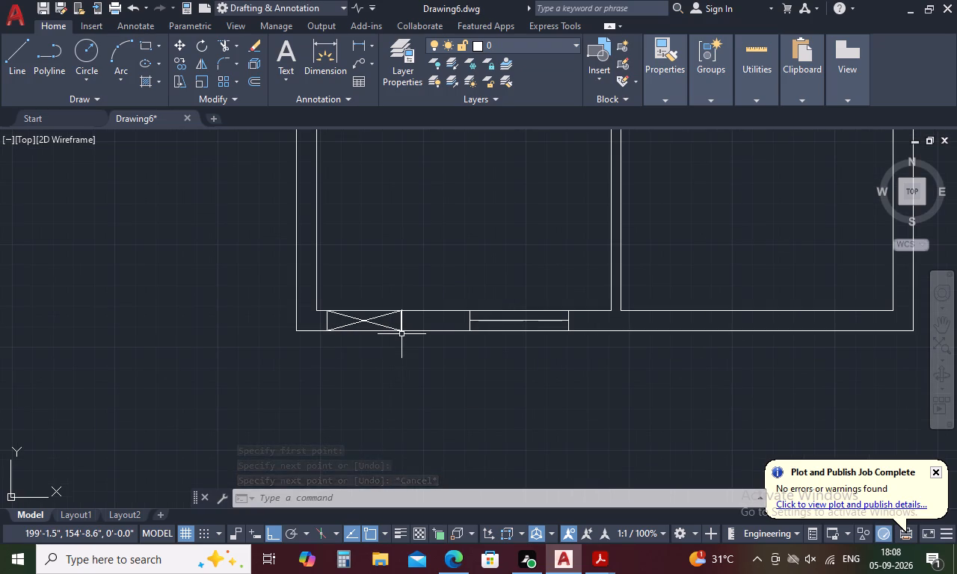
type("L")
key("space")
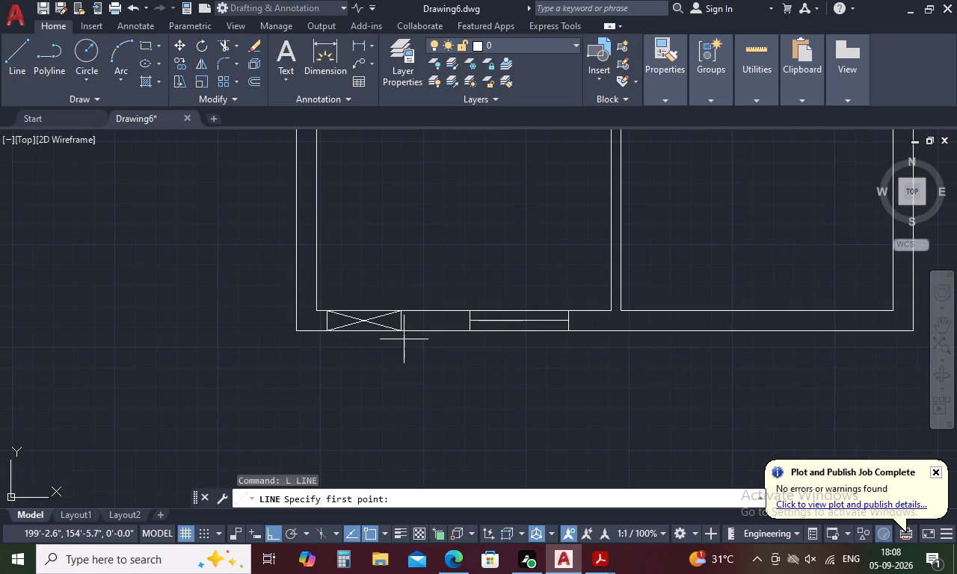
type("TK")
key("space")
key("space")
left_click(400, 332)
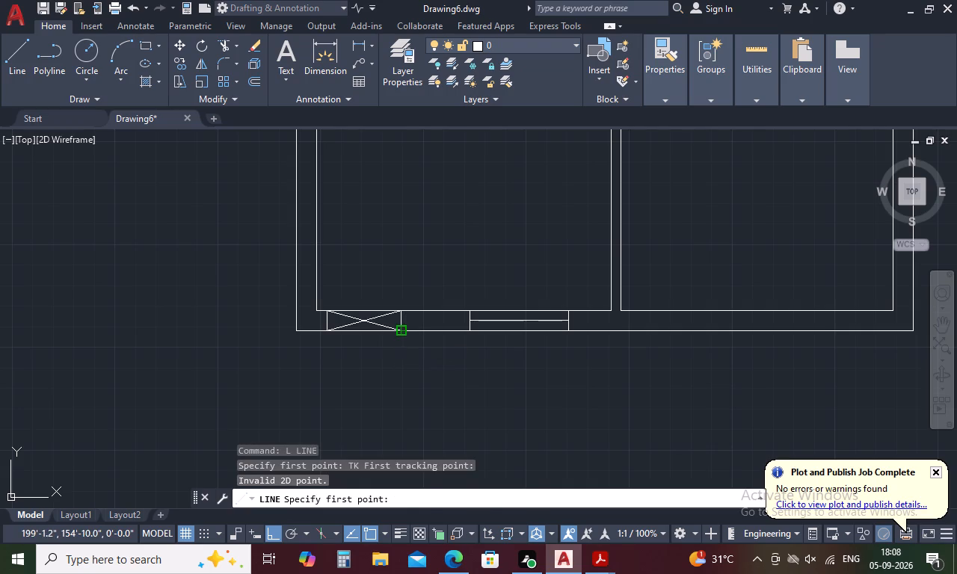
type("10")
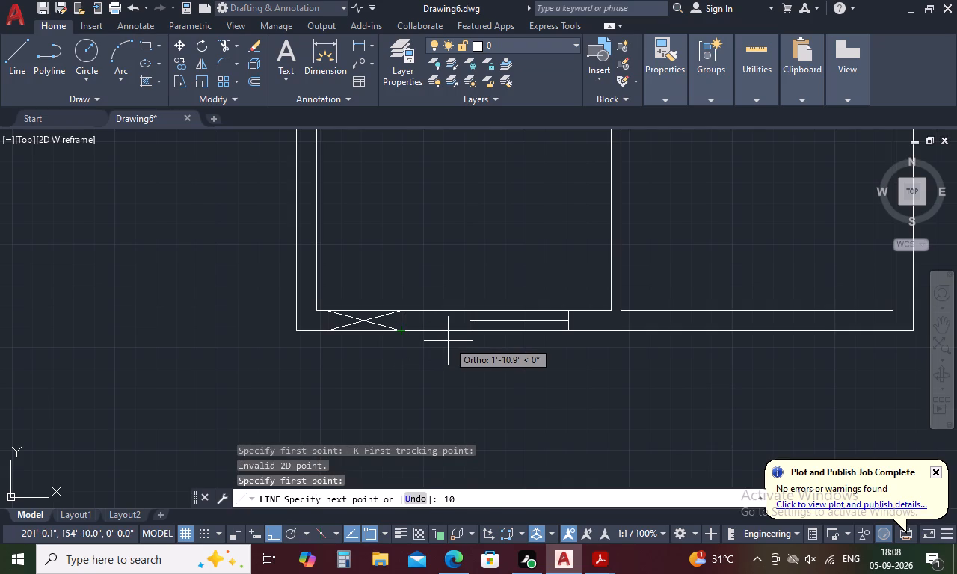
key("space")
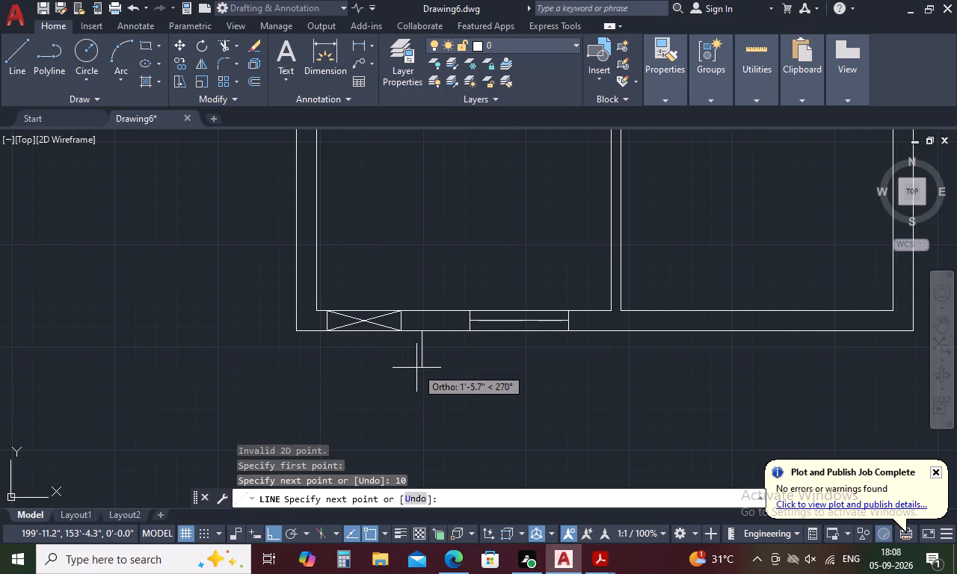
type("1'")
key("space")
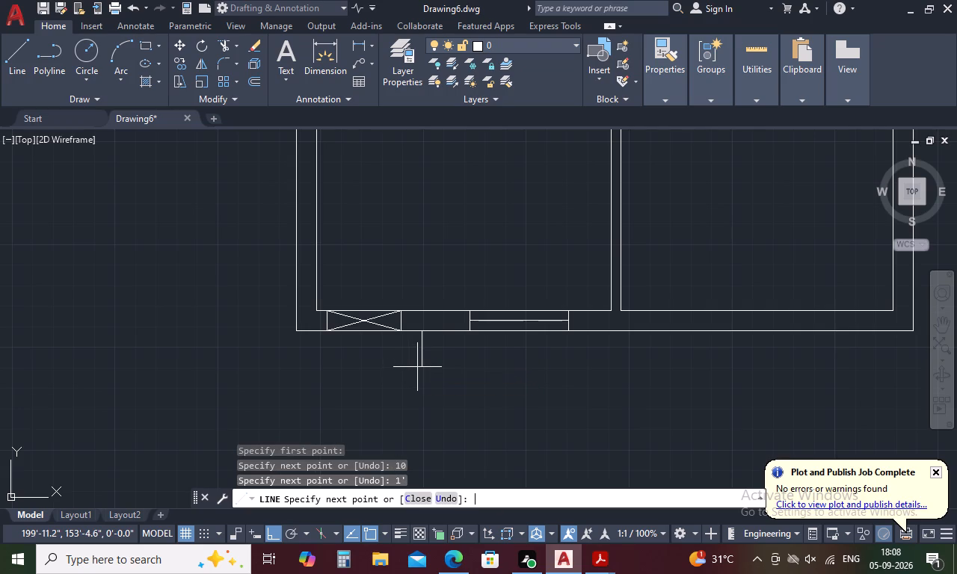
left_click(283, 358)
key("Escape")
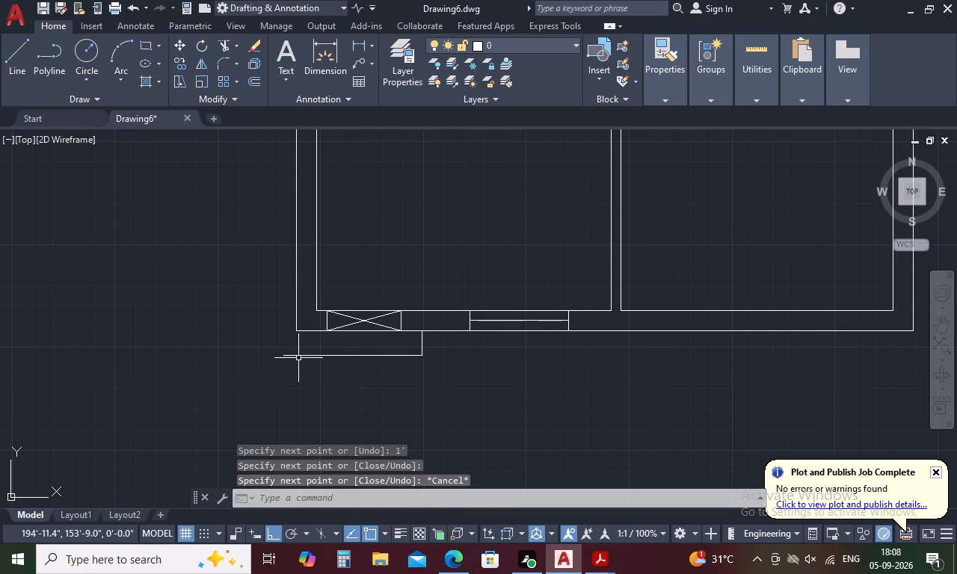
Extend the left outer wall's outside line down to the step outline's bottom line.
key("e")
key("x")
key("space")
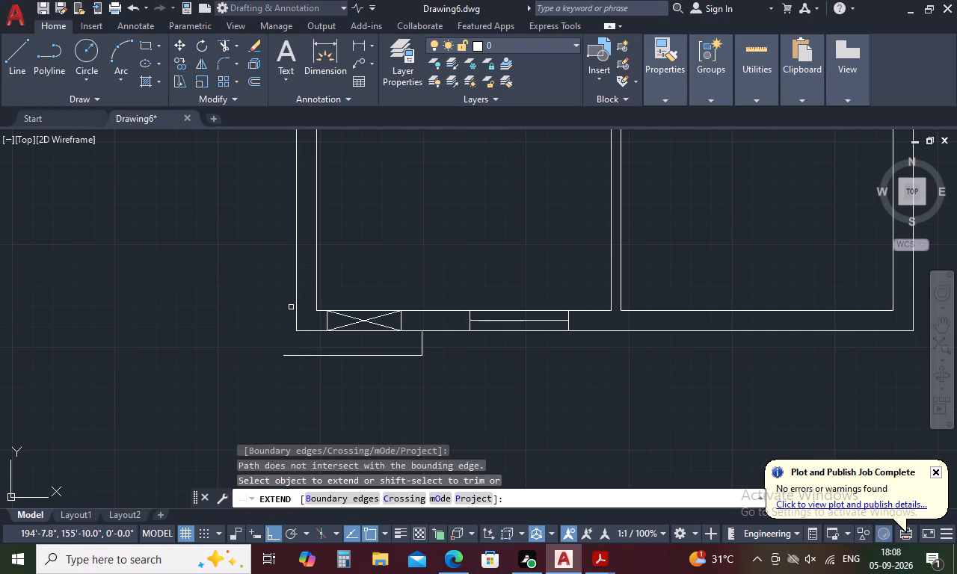
left_click(295, 305)
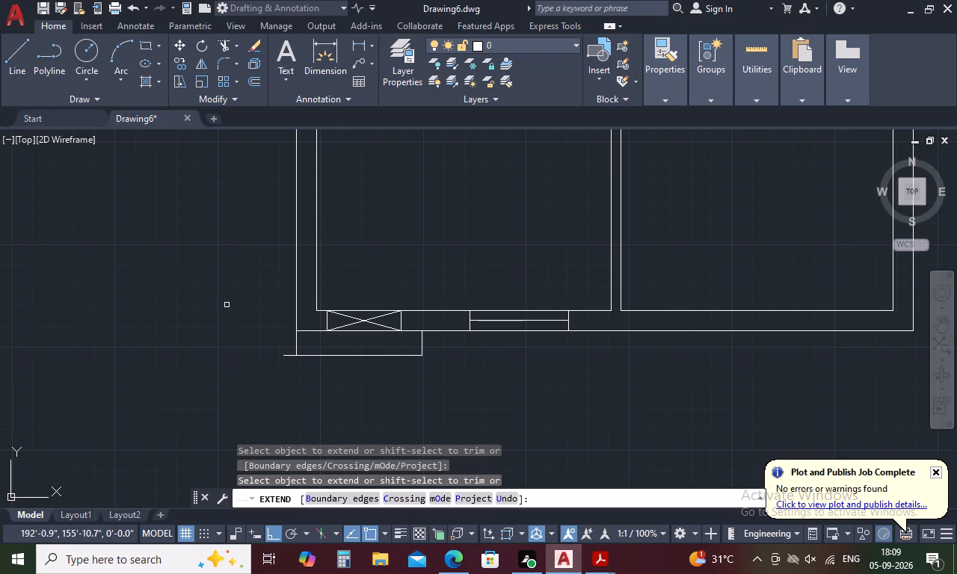
key("Escape")
Trim the end of the step's bottom line that overhangs beyond the extended left outer wall line.
key("r")
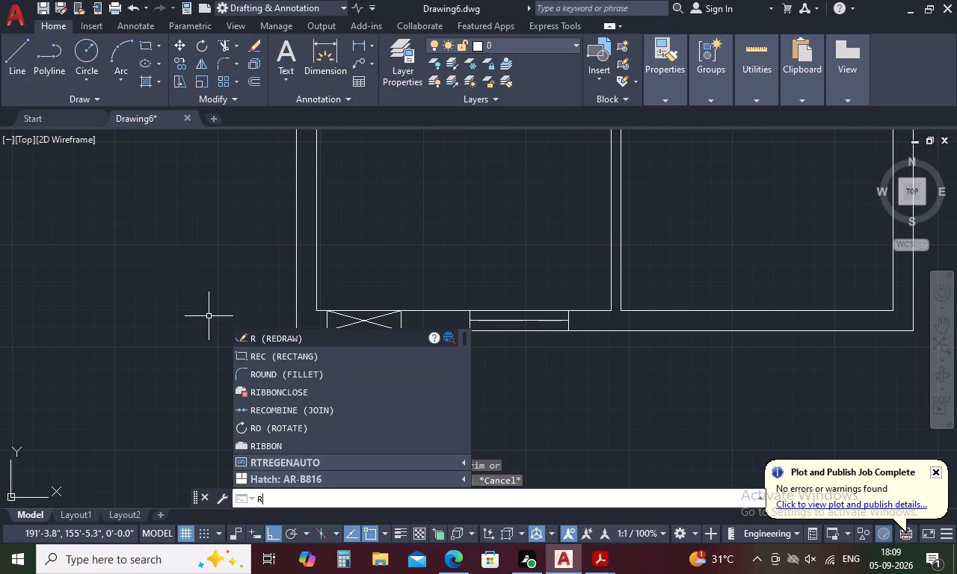
key("BackSpace")
type("TR")
key("space")
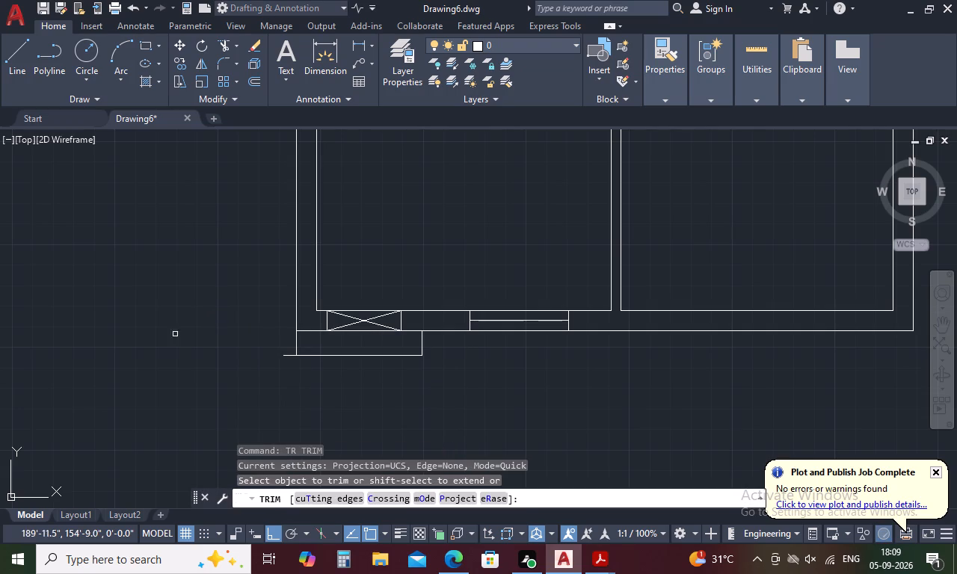
left_click(284, 358)
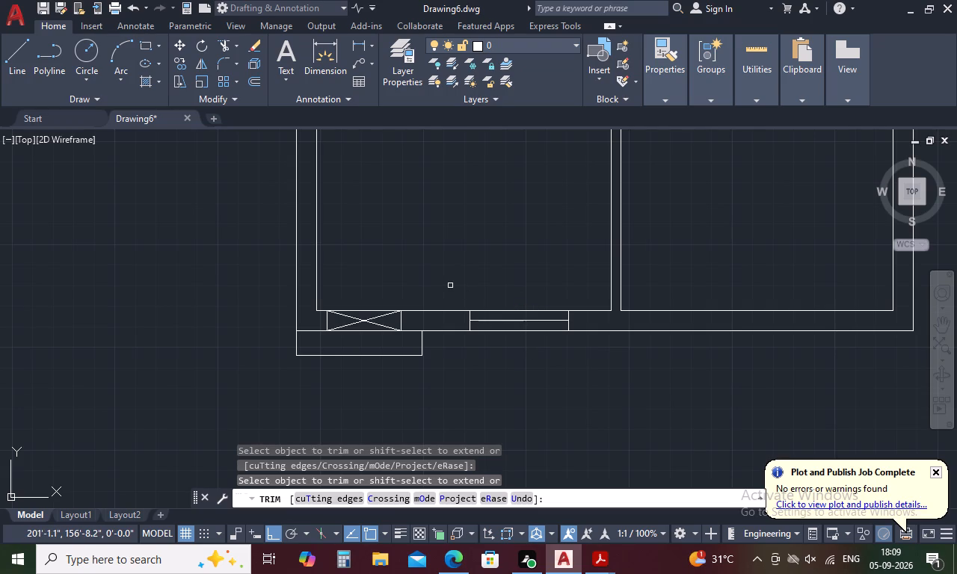
scroll(450, 286, "down", 3)
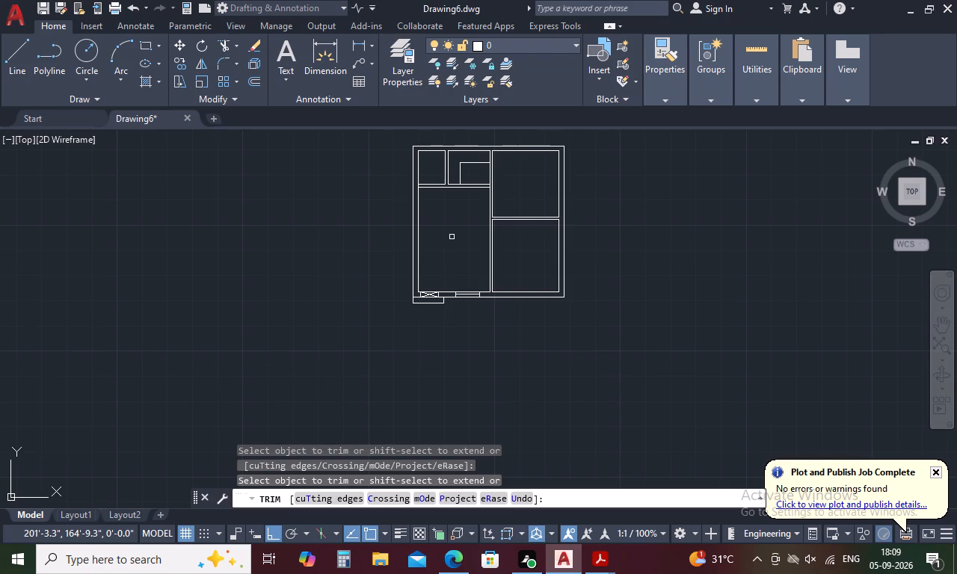
key("Escape")
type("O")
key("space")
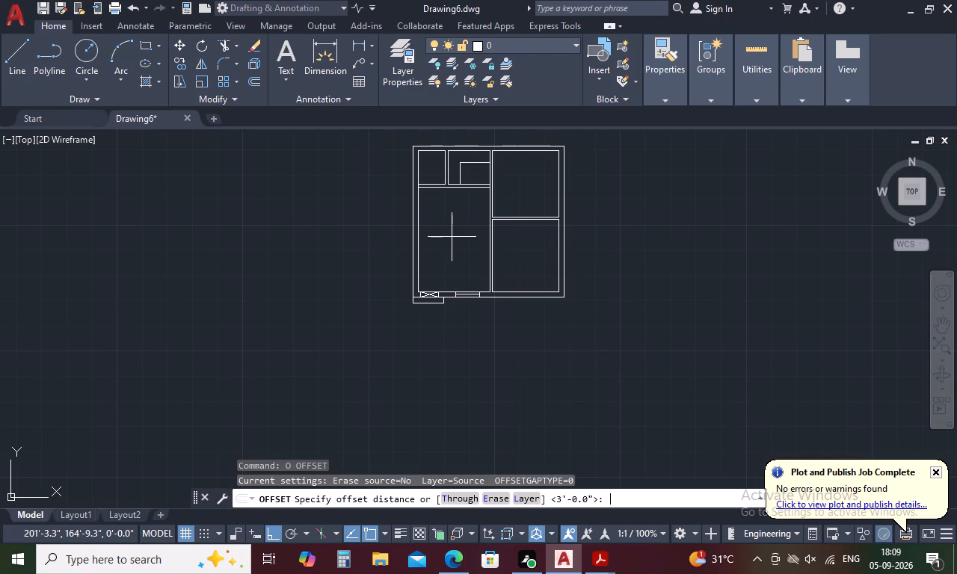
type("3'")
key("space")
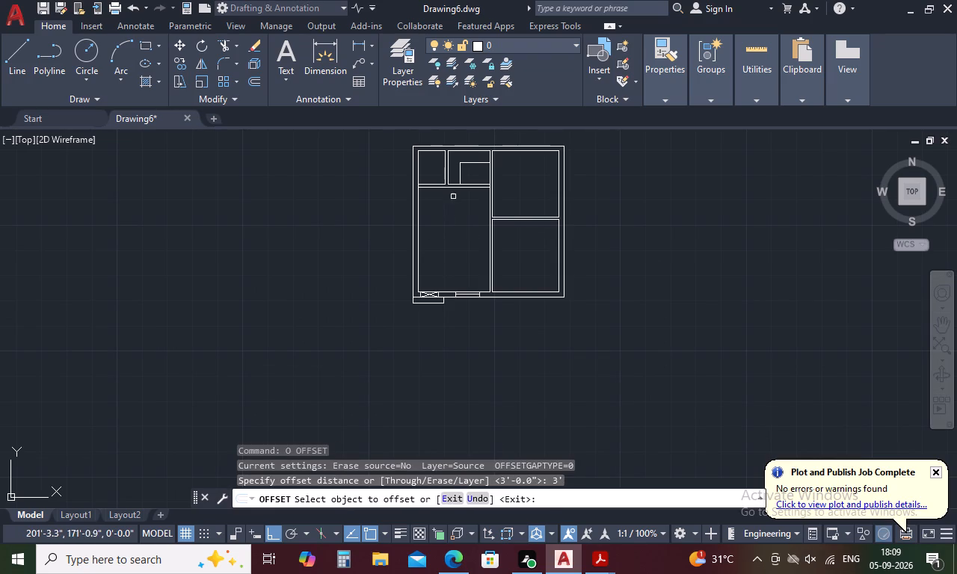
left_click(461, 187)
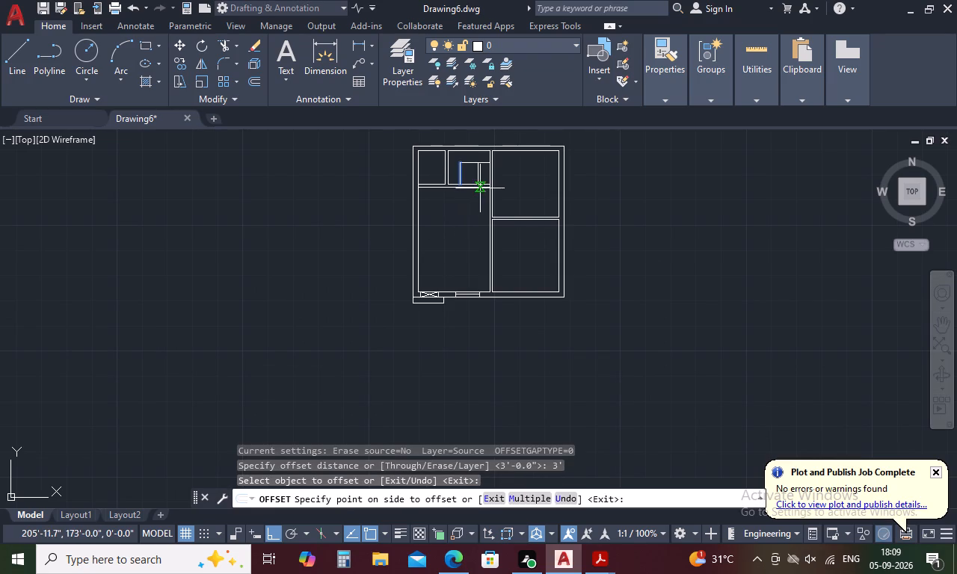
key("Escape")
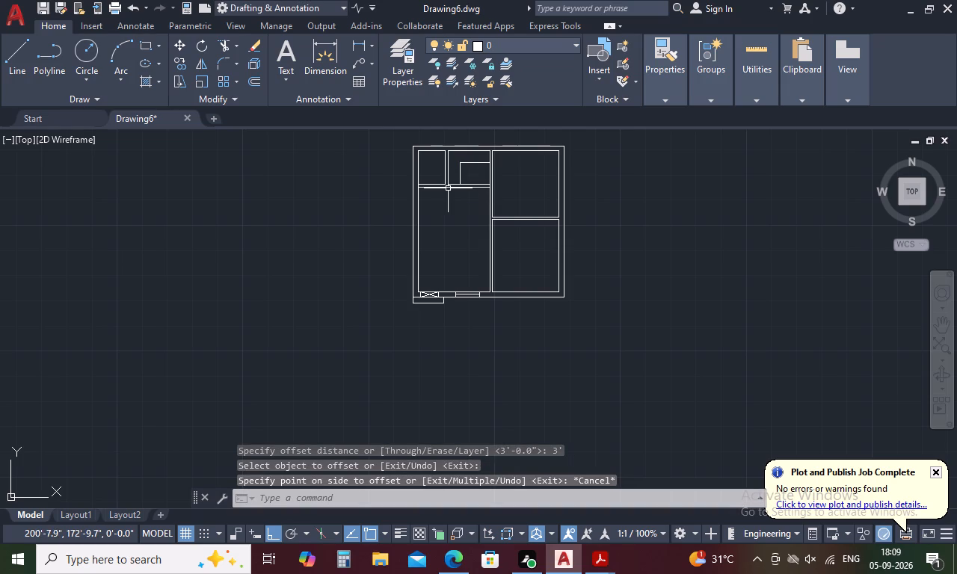
In the large lower-left room, offset the top partition's lower line 3' down and the left wall's inner line 3' to the right.
type("O 3'")
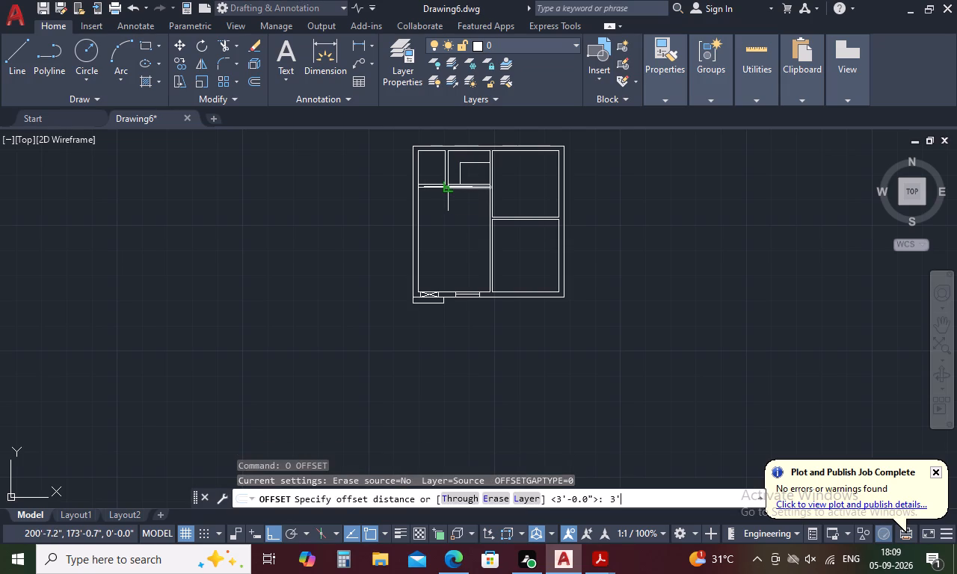
key("space")
left_click(434, 188)
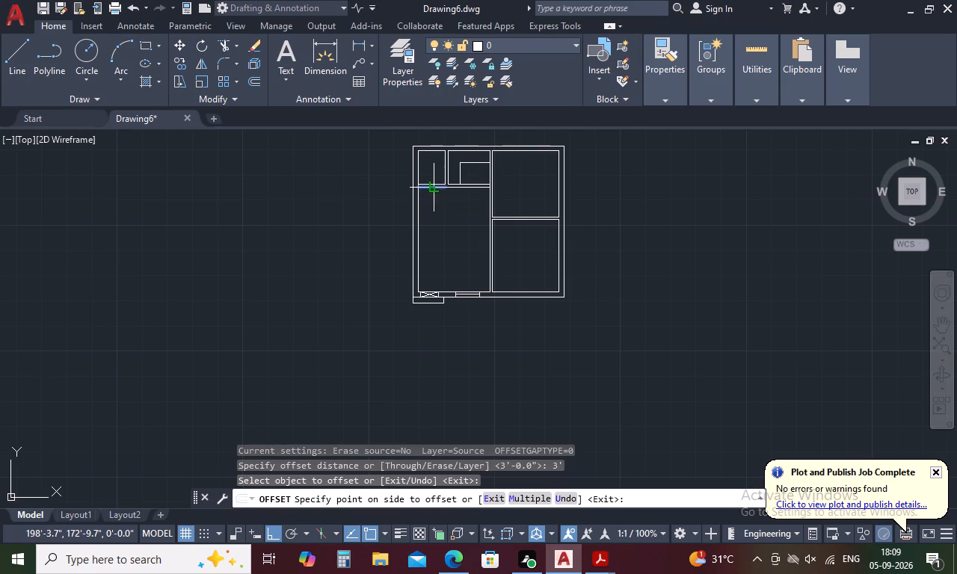
left_click(434, 211)
left_click(416, 232)
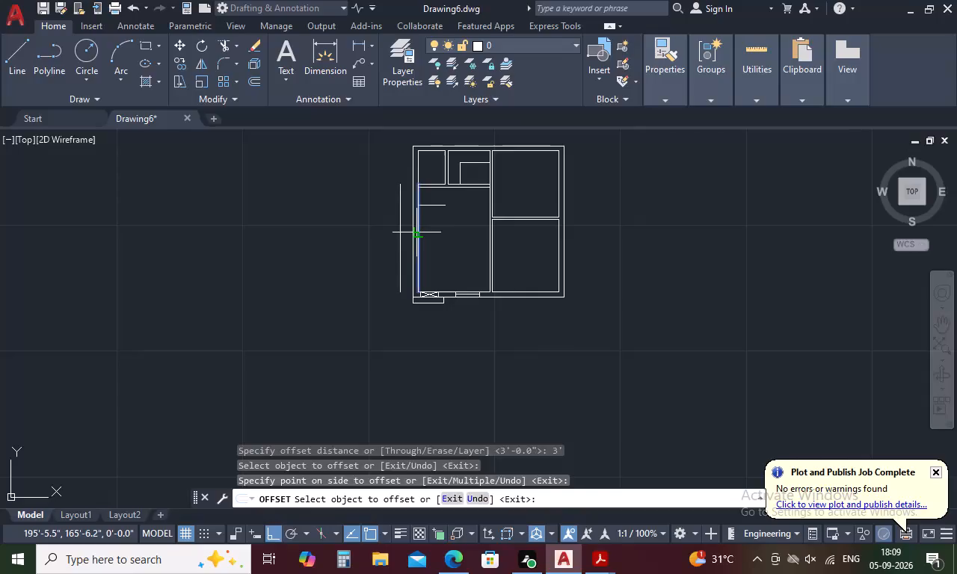
left_click(446, 239)
key("Escape")
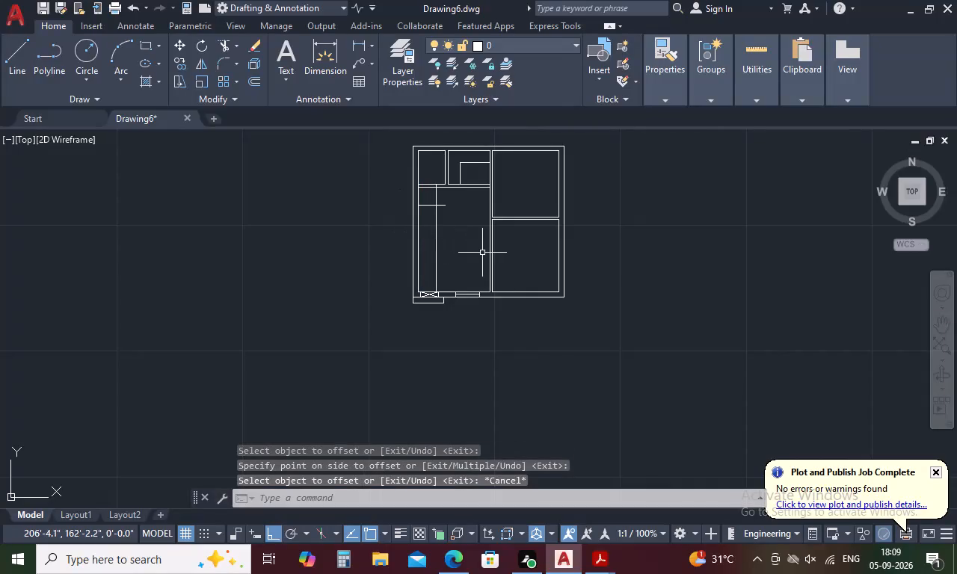
Trim the new vertical line's stub and the left inner wall line where they cross the partition above the large lower-left room.
key("t")
key("r")
key("space")
scroll(424, 175, "up", 3)
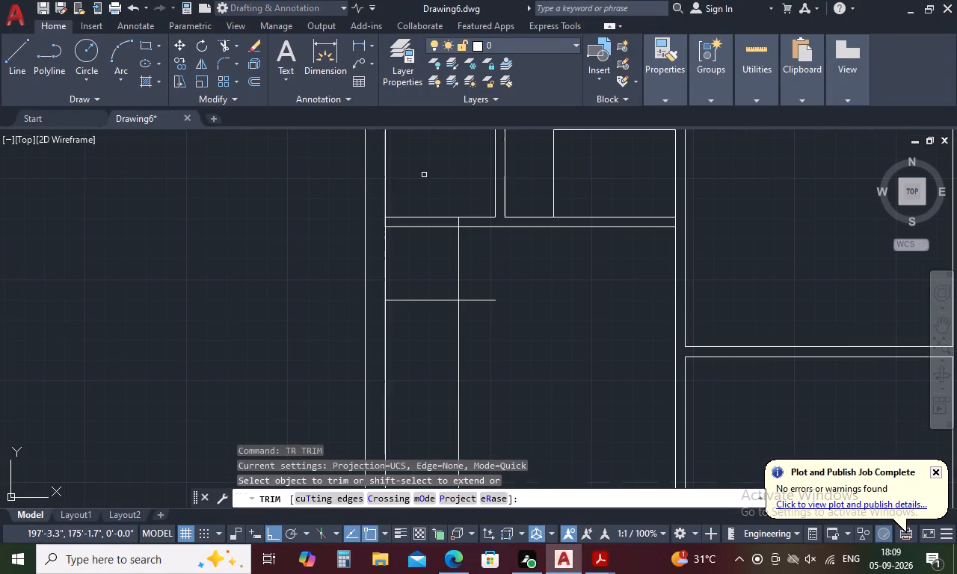
left_click(458, 222)
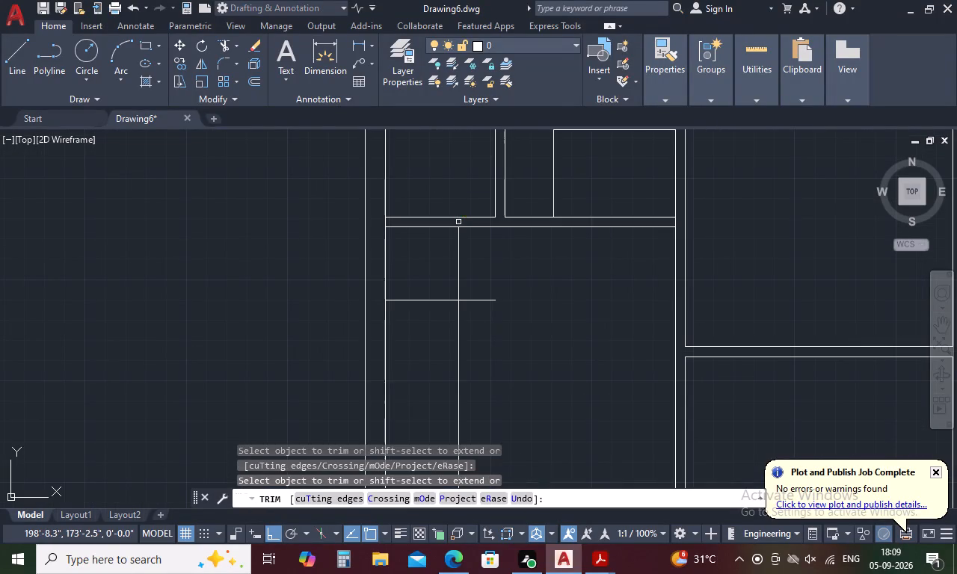
left_click(387, 223)
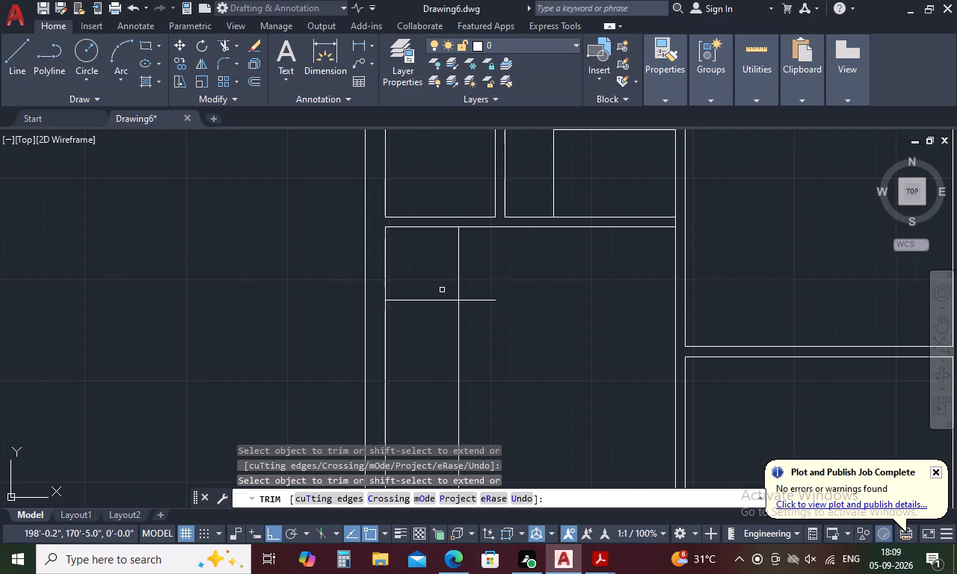
scroll(450, 286, "down", 3)
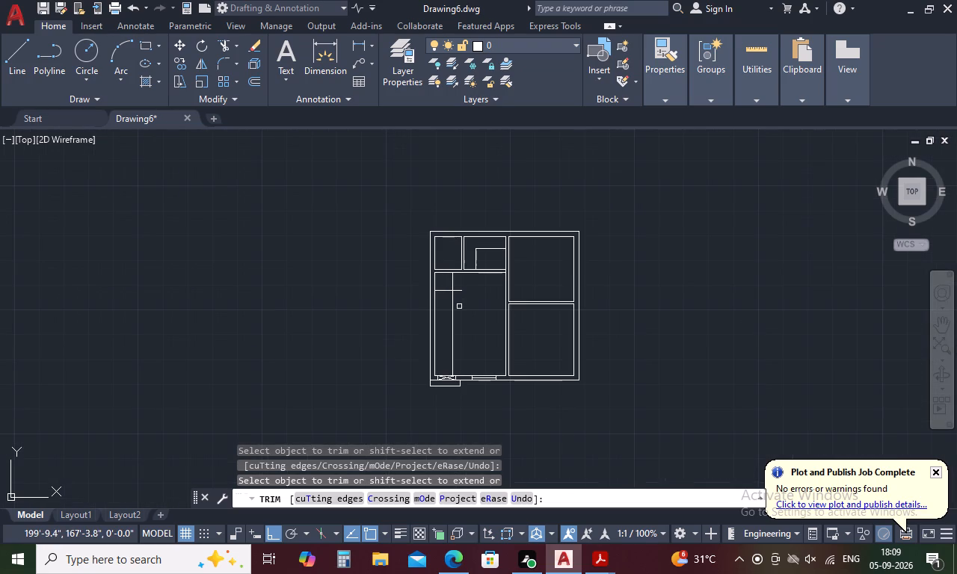
key("Escape")
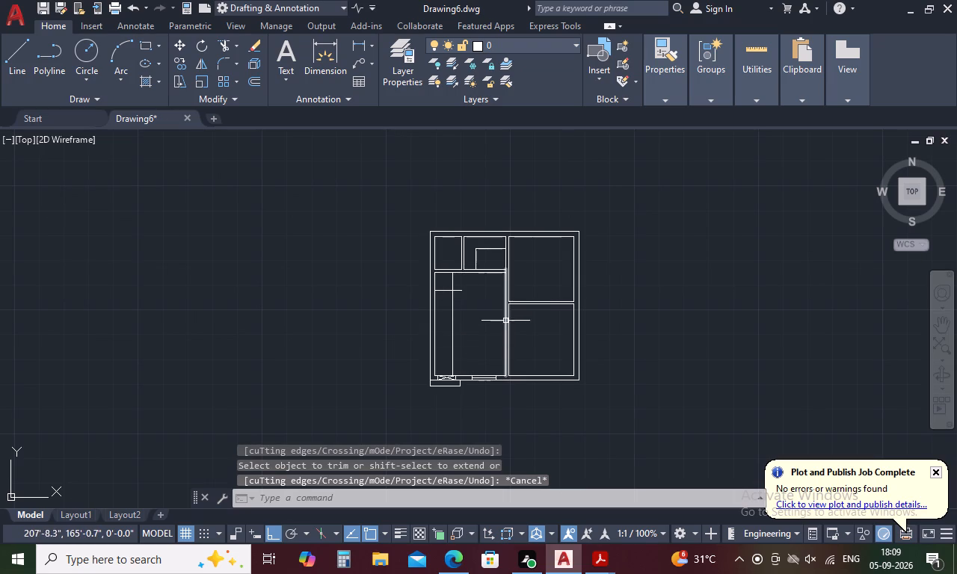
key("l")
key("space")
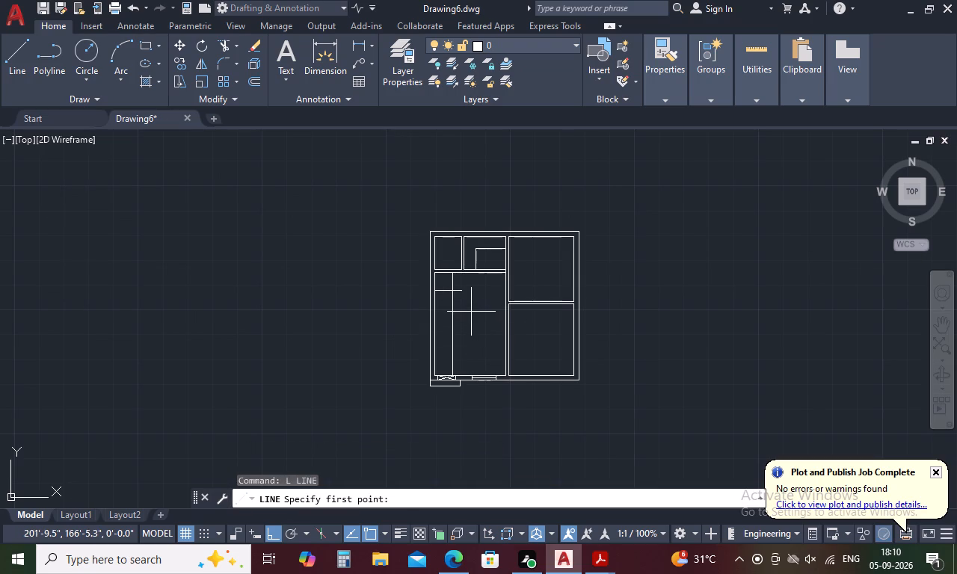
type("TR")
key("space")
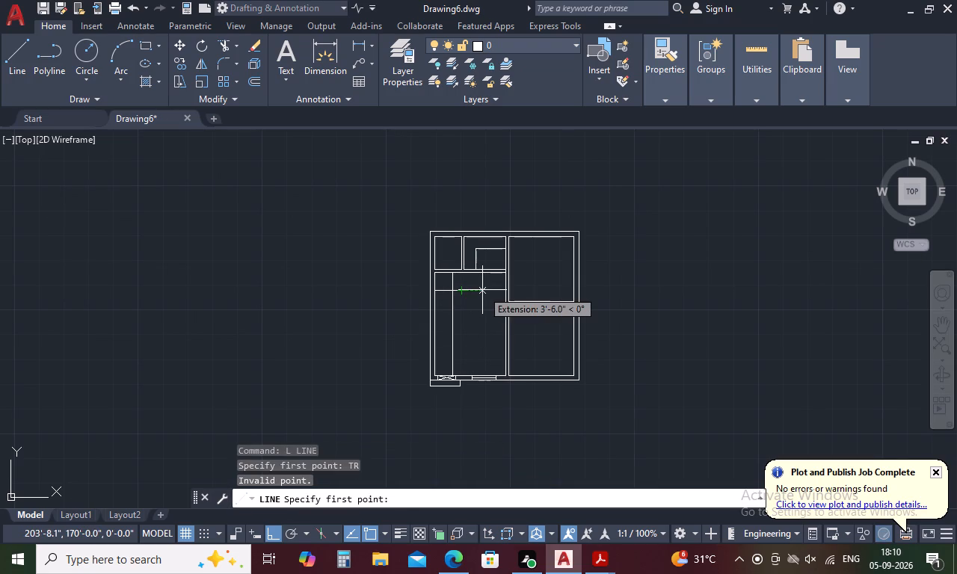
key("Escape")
Trim the horizontal offset line's end that overhangs past the vertical line 3' from the left wall.
type("TR")
key("space")
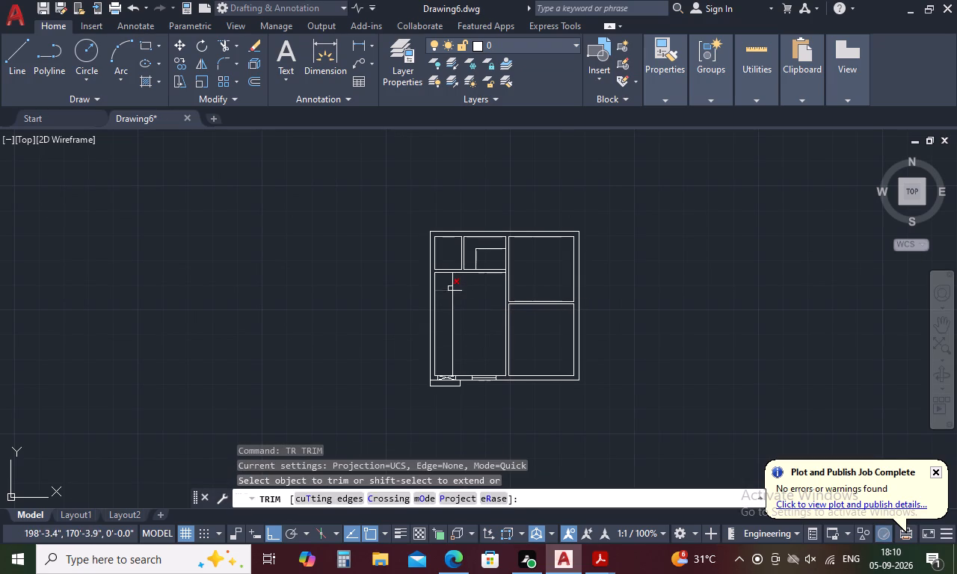
left_click(459, 291)
scroll(507, 291, "up", 1)
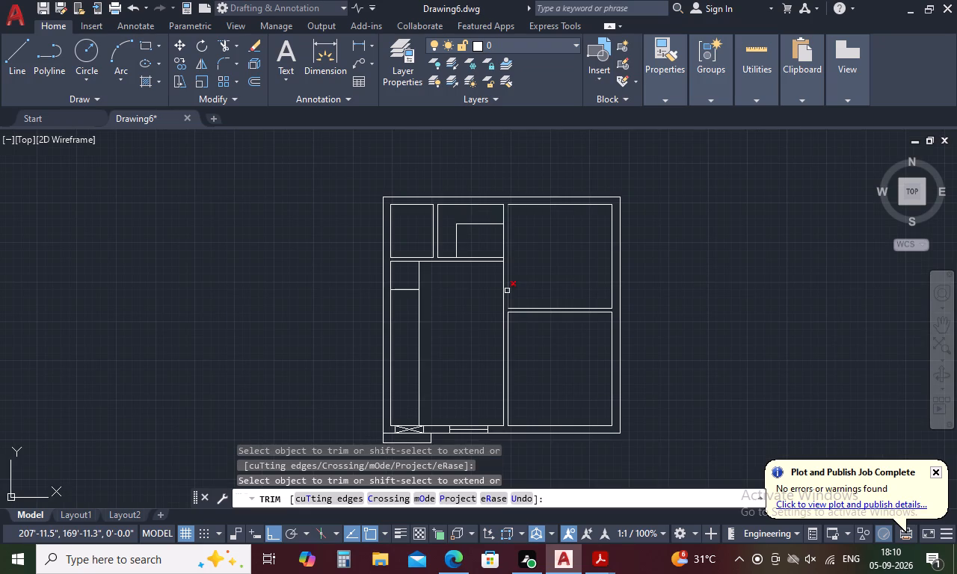
key("Escape")
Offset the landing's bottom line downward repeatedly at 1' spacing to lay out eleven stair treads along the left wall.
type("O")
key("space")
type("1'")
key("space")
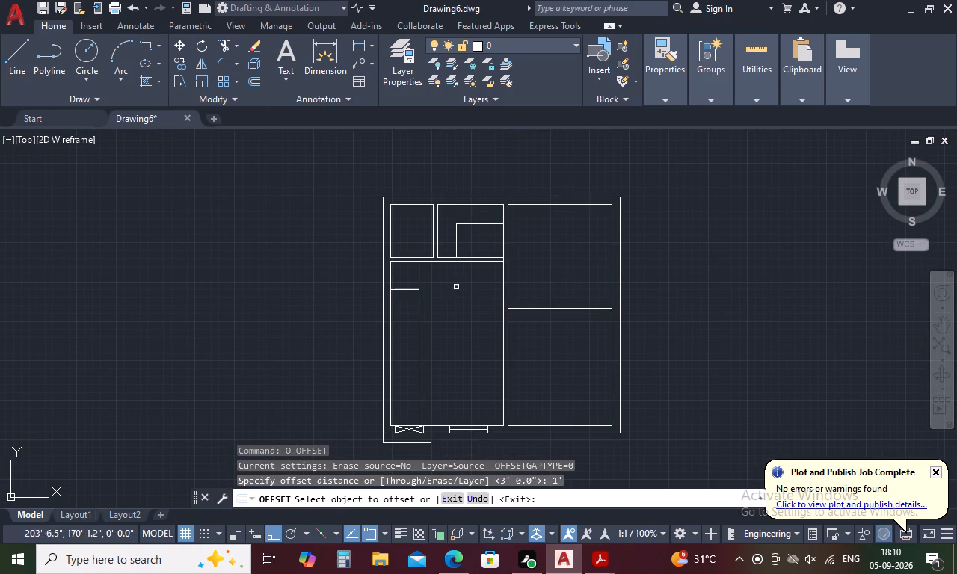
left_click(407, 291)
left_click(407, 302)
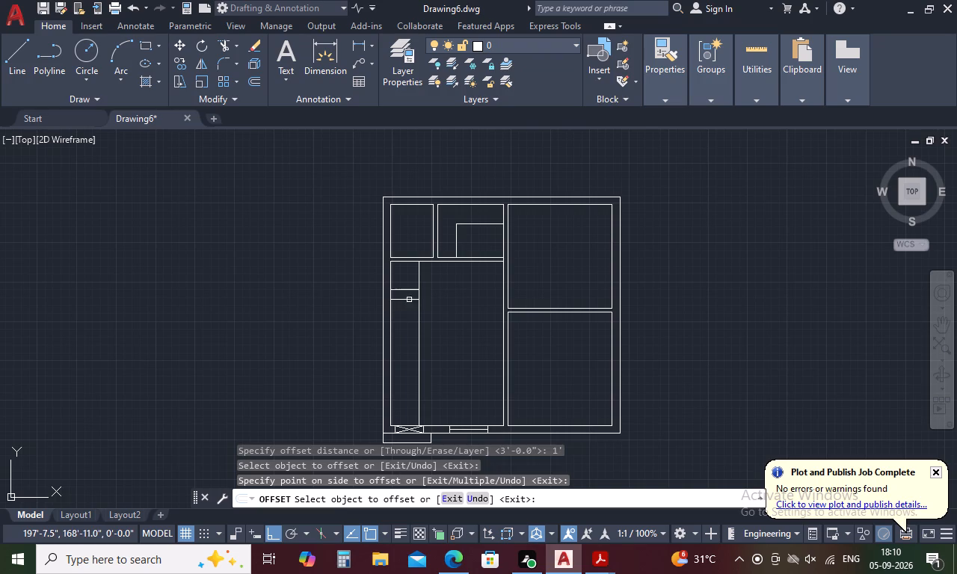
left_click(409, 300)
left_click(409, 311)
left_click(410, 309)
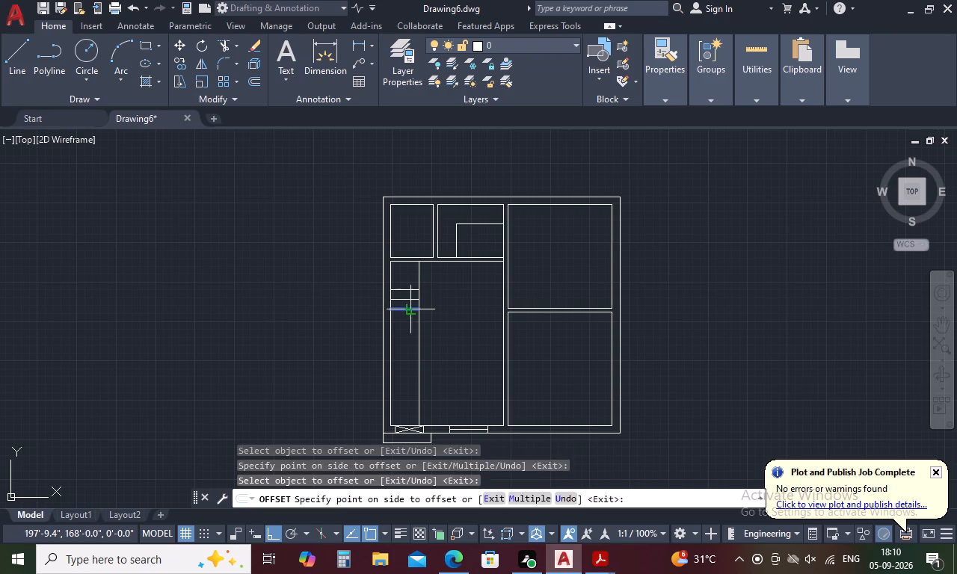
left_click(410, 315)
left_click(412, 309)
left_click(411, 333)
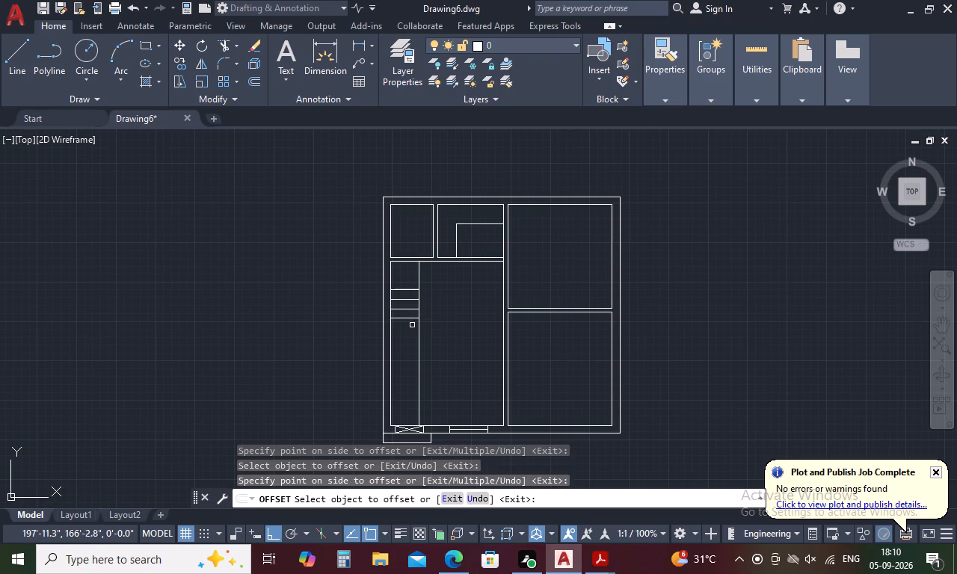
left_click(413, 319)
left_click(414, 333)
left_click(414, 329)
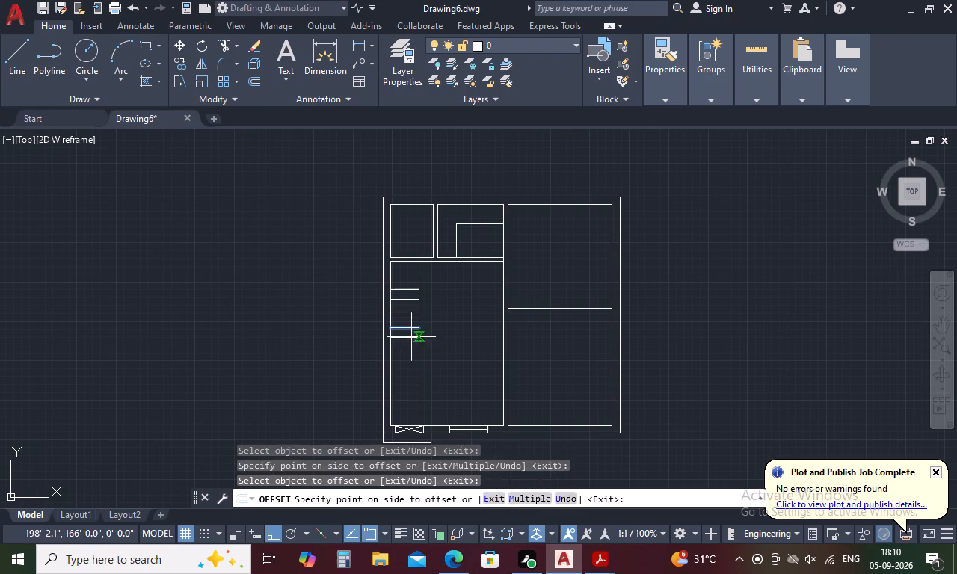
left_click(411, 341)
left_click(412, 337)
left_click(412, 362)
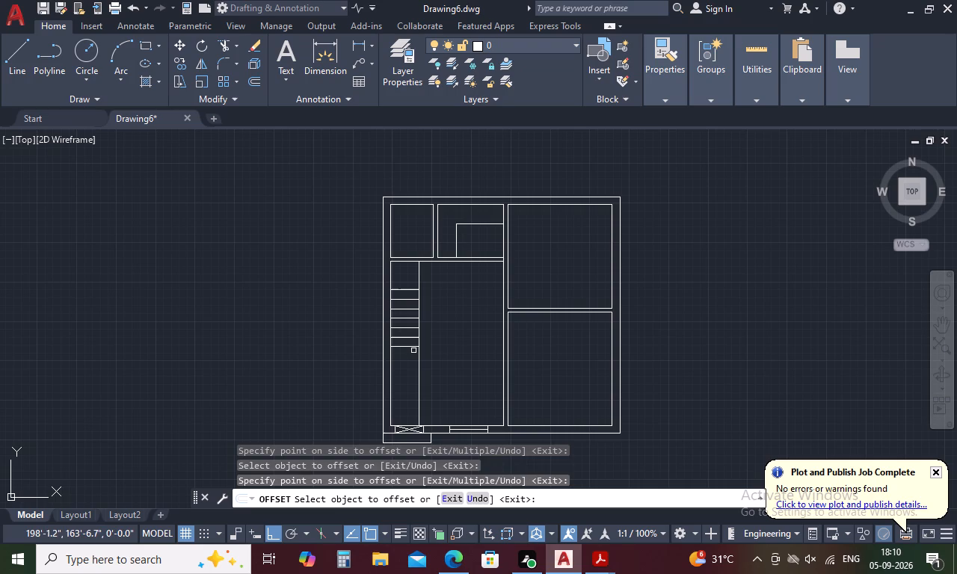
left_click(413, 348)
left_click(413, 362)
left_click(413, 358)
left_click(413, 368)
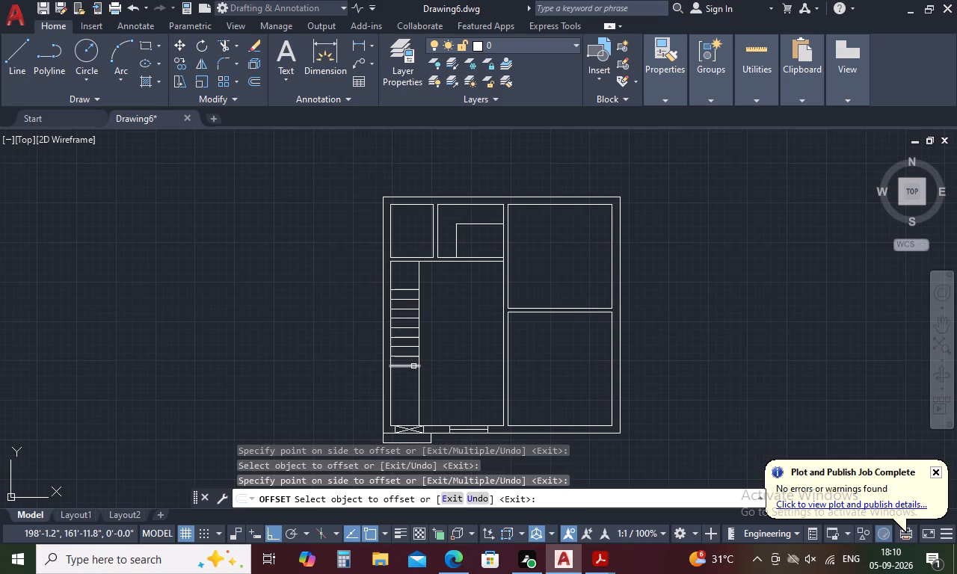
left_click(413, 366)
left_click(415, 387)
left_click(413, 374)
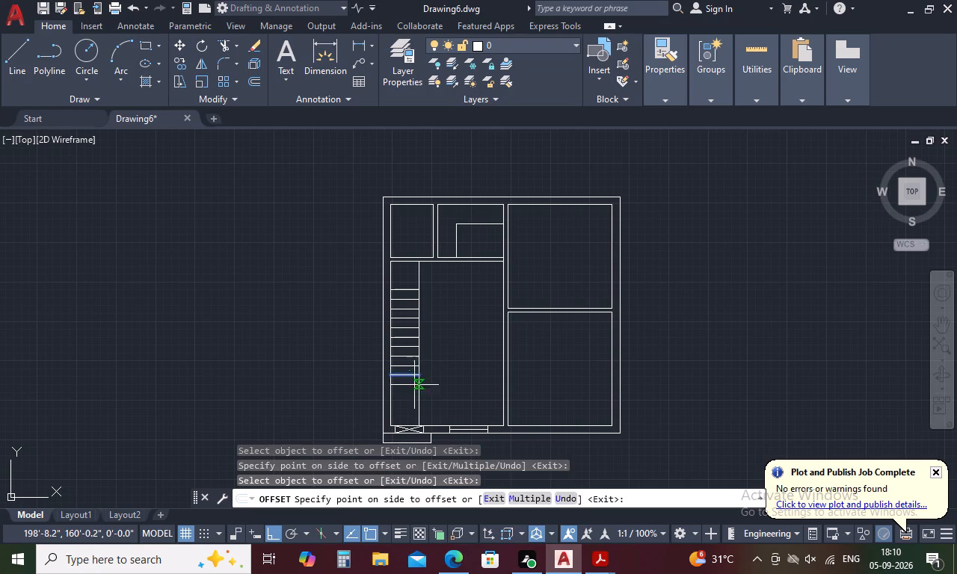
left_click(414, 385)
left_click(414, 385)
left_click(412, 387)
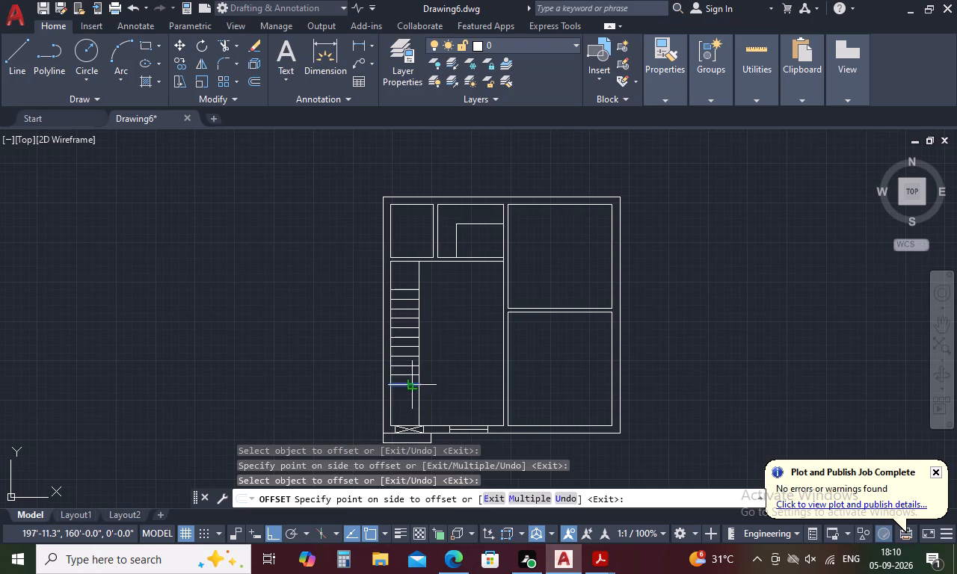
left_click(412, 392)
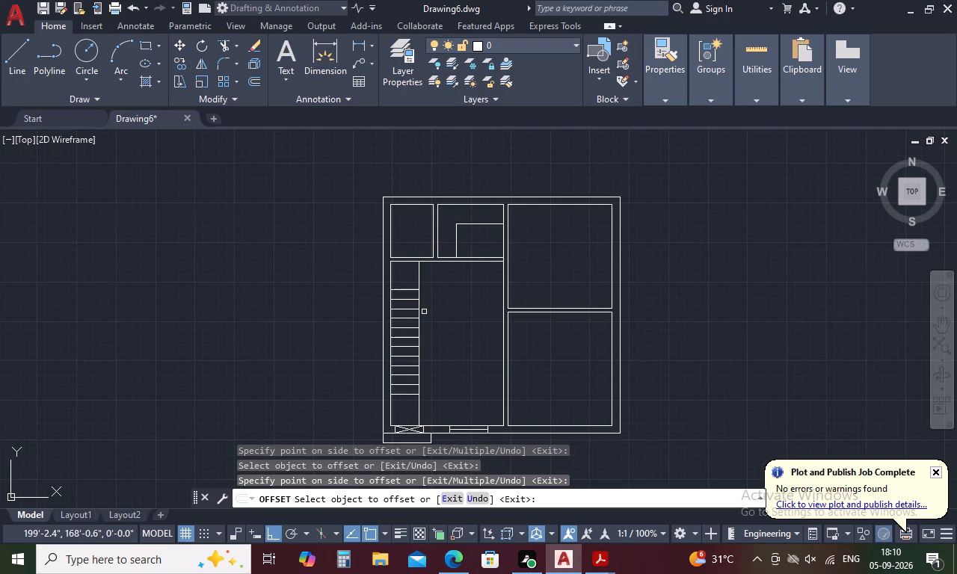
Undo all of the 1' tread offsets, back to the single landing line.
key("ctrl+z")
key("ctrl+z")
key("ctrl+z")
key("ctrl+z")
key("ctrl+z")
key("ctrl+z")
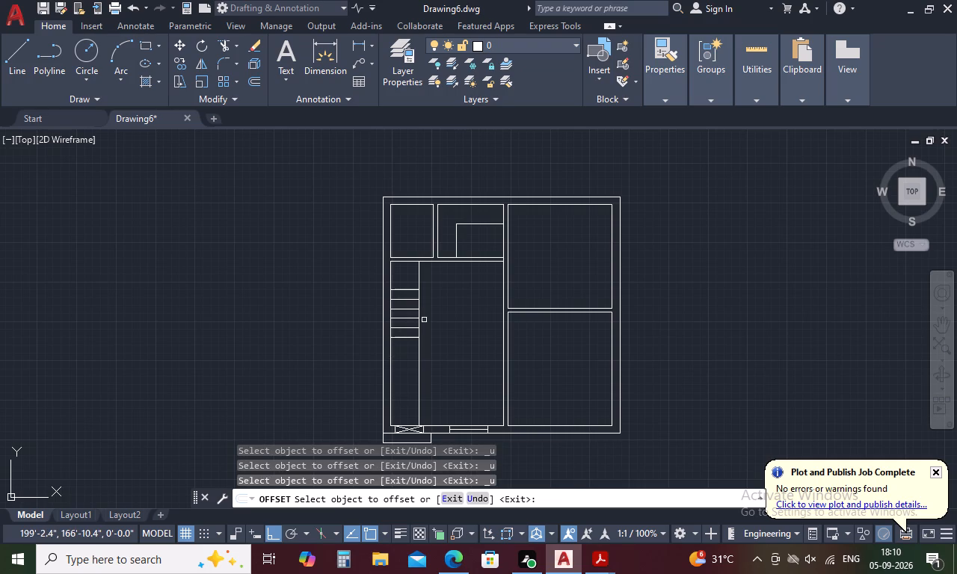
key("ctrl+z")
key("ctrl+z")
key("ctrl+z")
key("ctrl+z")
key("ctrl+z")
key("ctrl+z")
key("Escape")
Offset the landing's bottom line downward twelve times at 10" spacing, each from the previous line, to form the stair treads.
type("O 10")
key("space")
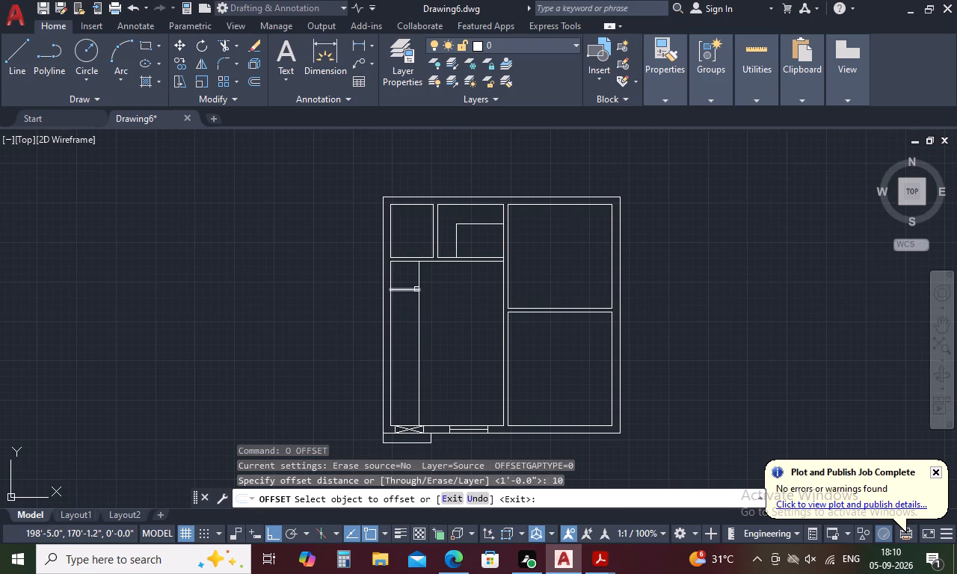
left_click(415, 289)
left_click(407, 313)
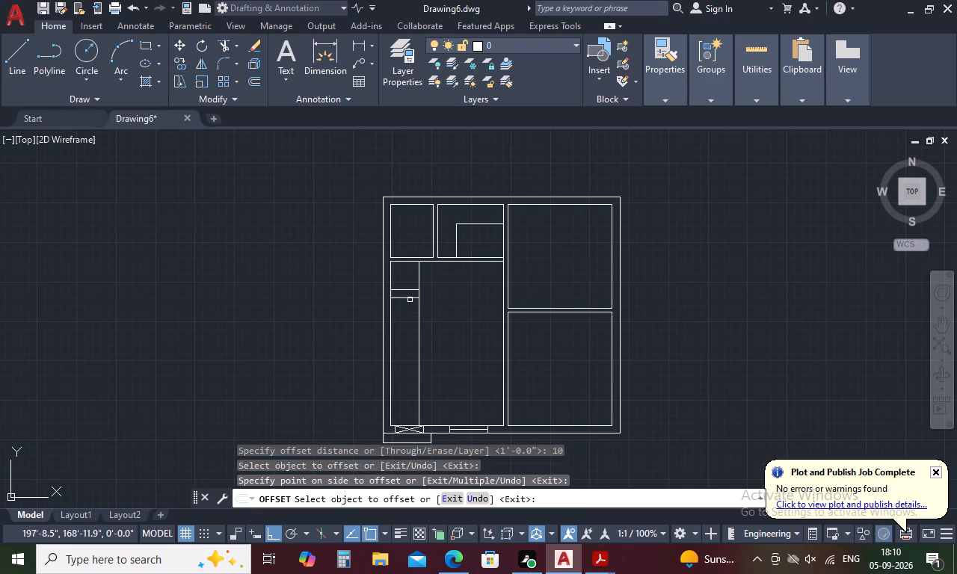
left_click(410, 300)
left_click(405, 324)
left_click(412, 306)
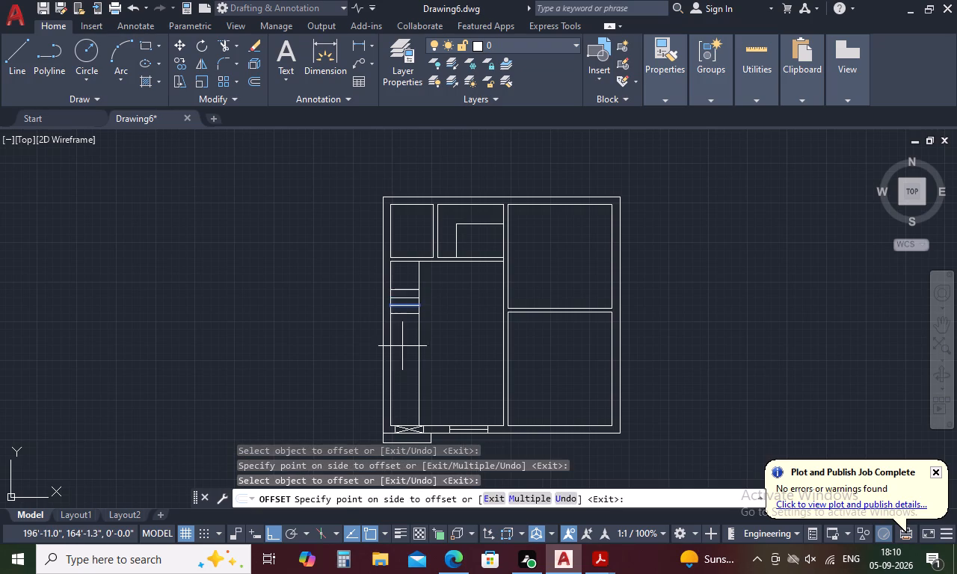
left_click(402, 346)
left_click(411, 315)
left_click(407, 336)
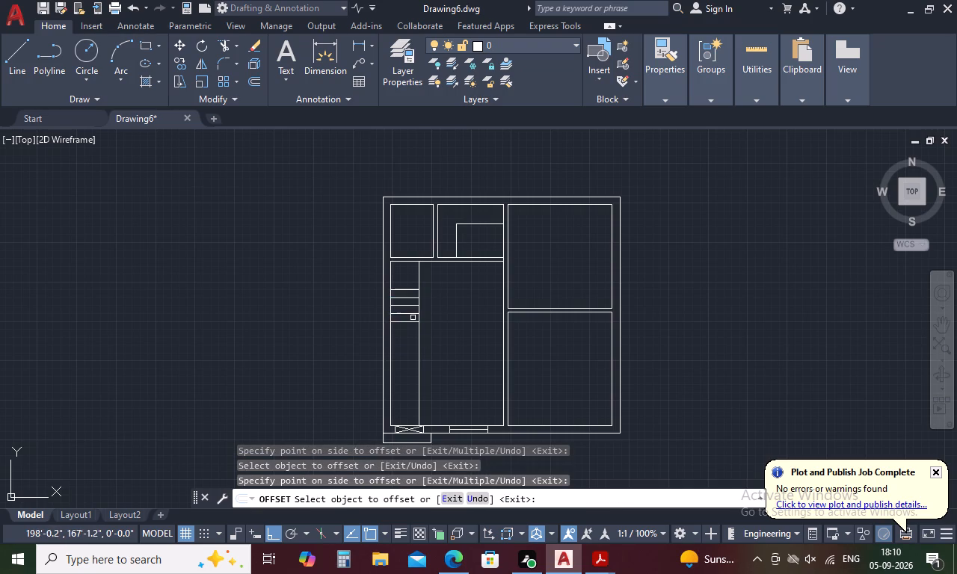
left_click(413, 322)
left_click(403, 350)
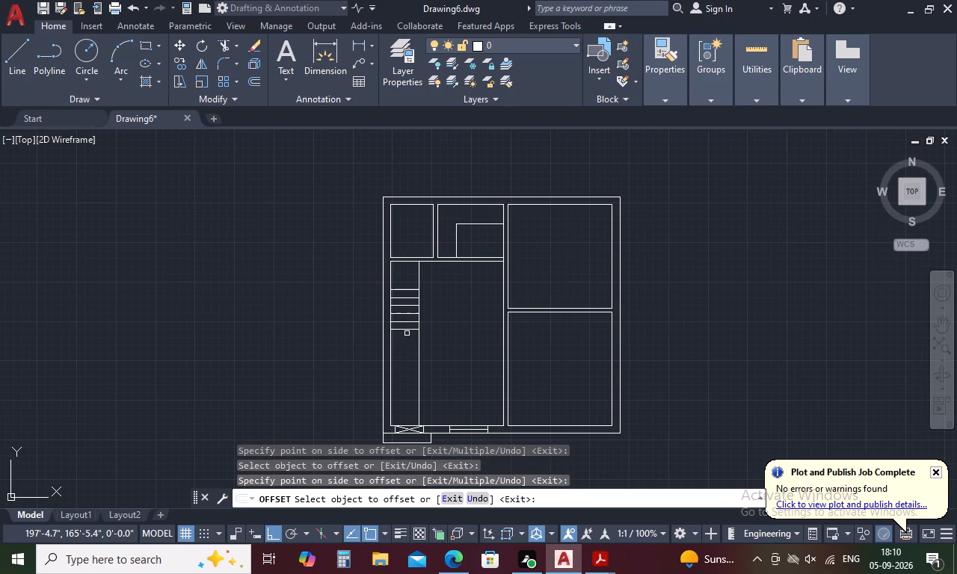
left_click(408, 330)
left_click(405, 357)
left_click(409, 339)
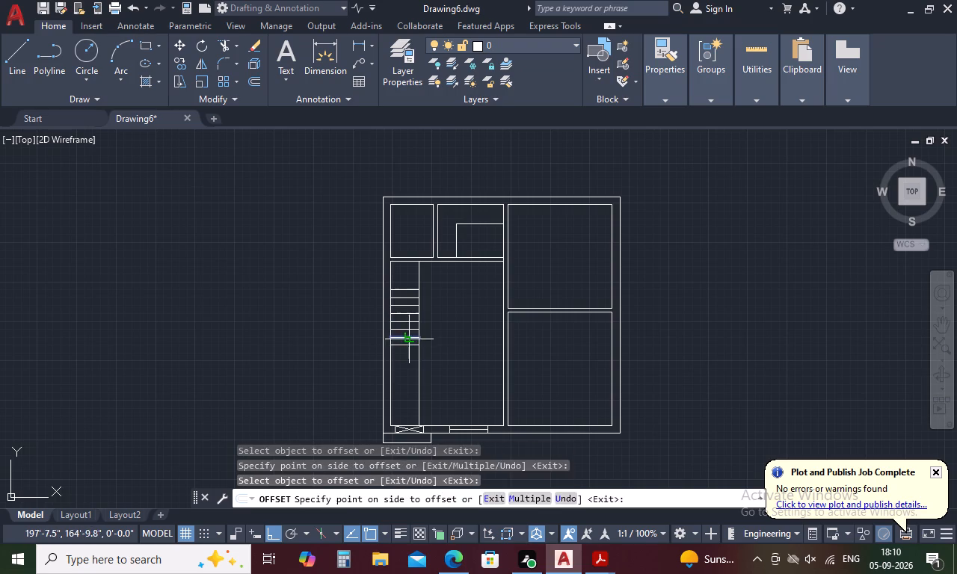
left_click(406, 368)
left_click_drag(407, 345, 409, 375)
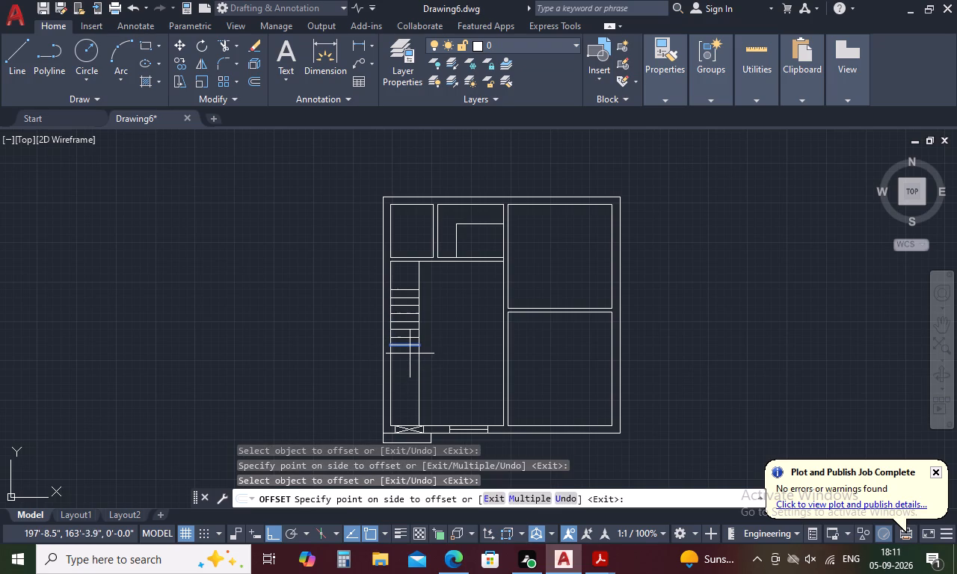
left_click(409, 358)
left_click(410, 352)
left_click(405, 389)
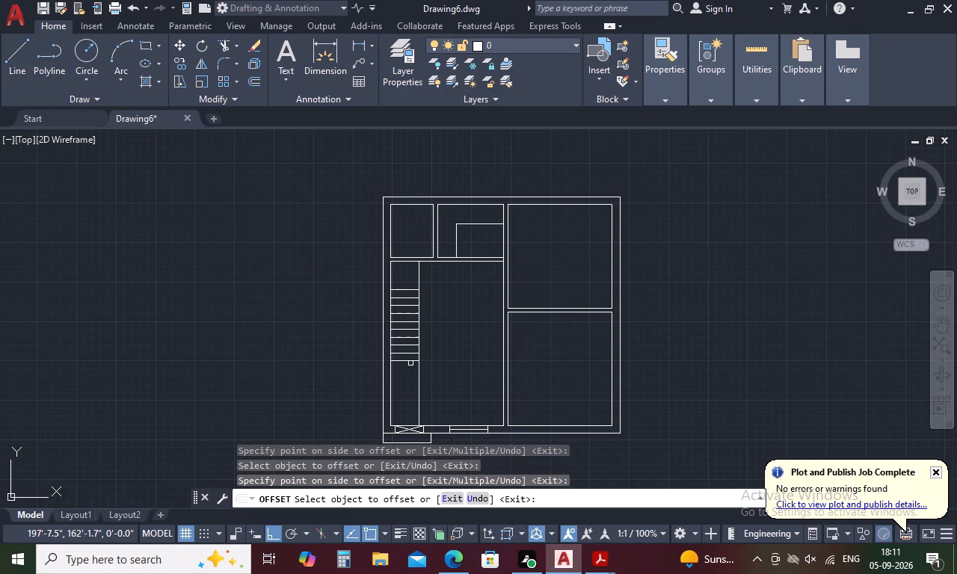
left_click(410, 362)
left_click(407, 388)
left_click(410, 369)
left_click(408, 383)
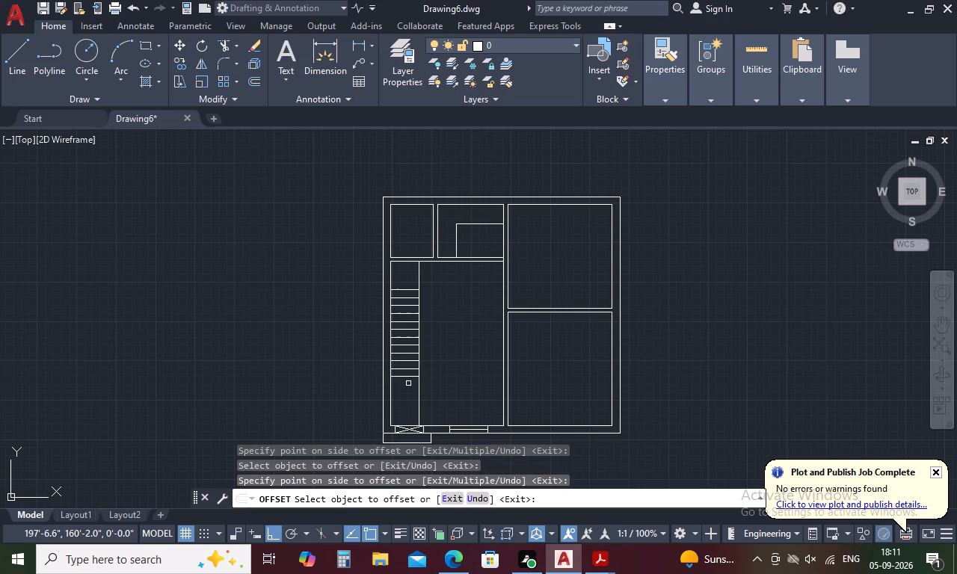
left_click(408, 378)
left_click(406, 389)
key("Escape")
Draw a horizontal line from the right end of the landing's bottom line into the large room, stopping short of the central partition.
type("L")
key("space")
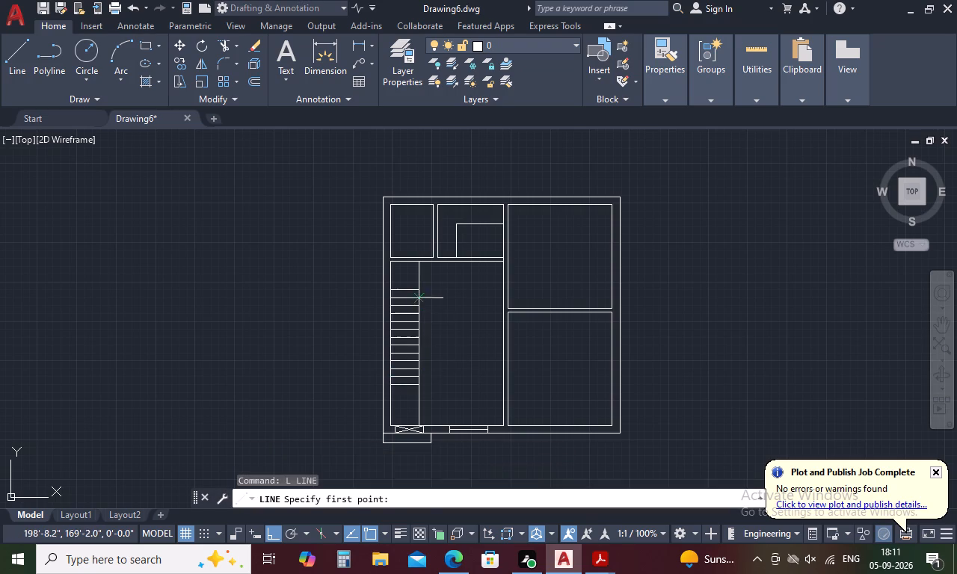
left_click(414, 287)
left_click(476, 286)
key("space")
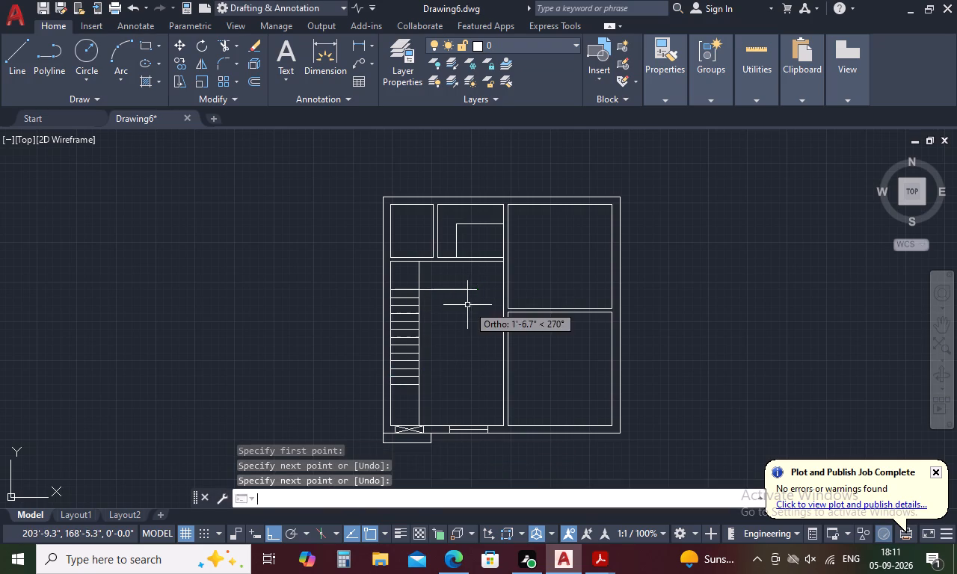
Break the staircase's long vertical side line at the landing's bottom corner.
key("e")
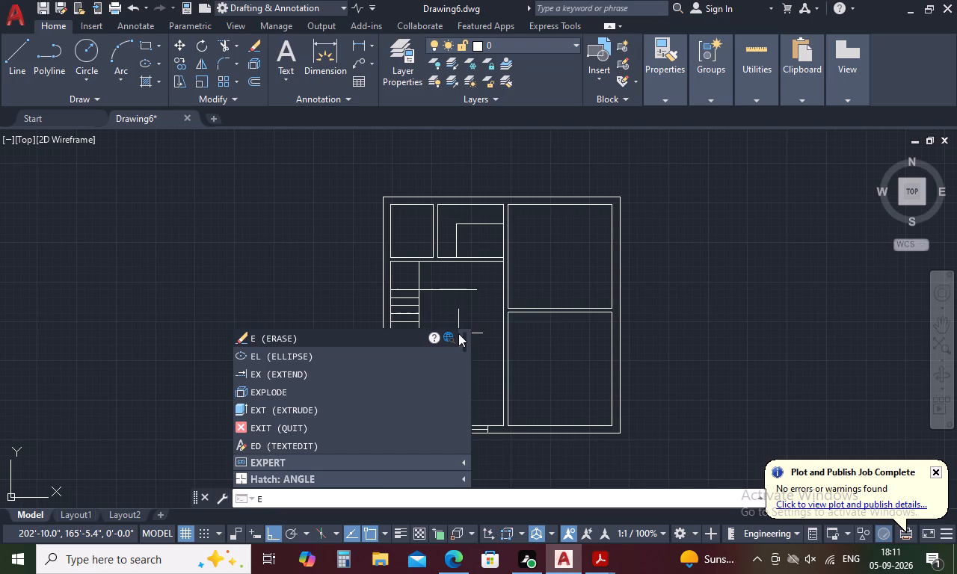
key("Escape")
type("BR")
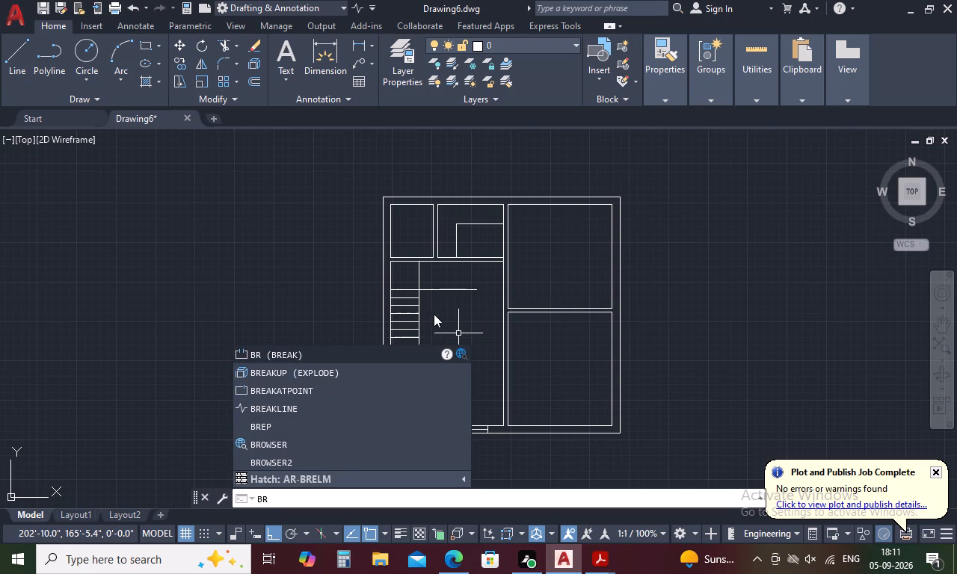
left_click(301, 395)
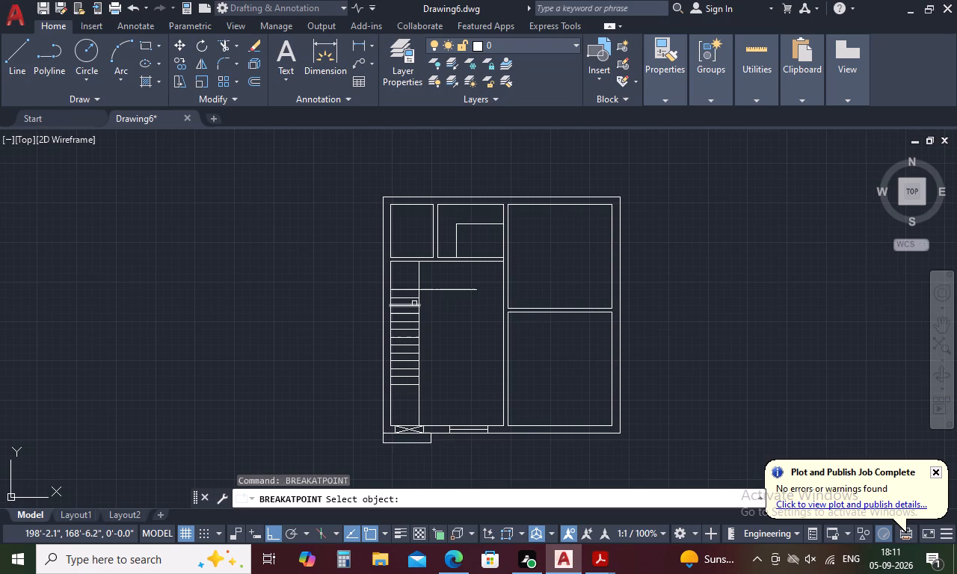
left_click(419, 276)
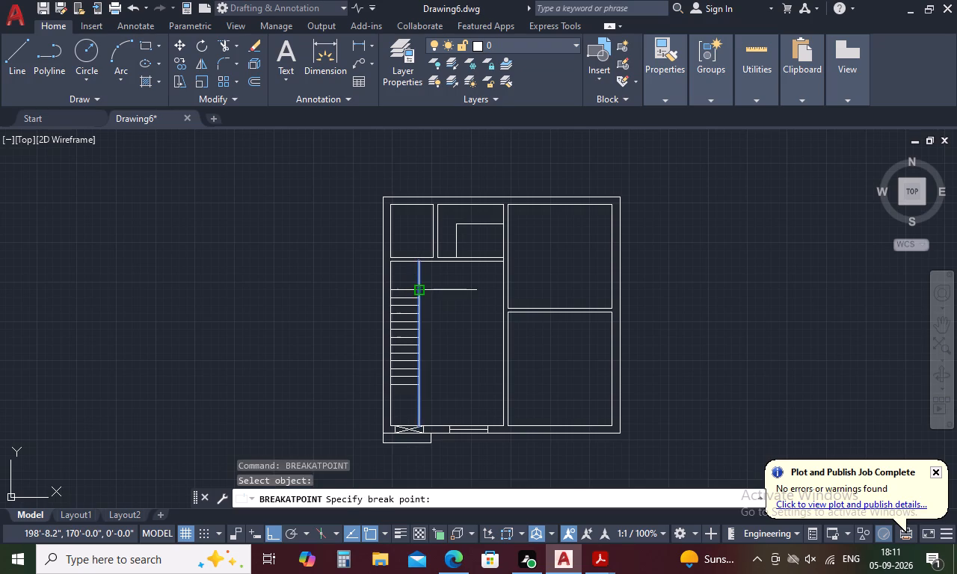
left_click(420, 293)
key("Escape")
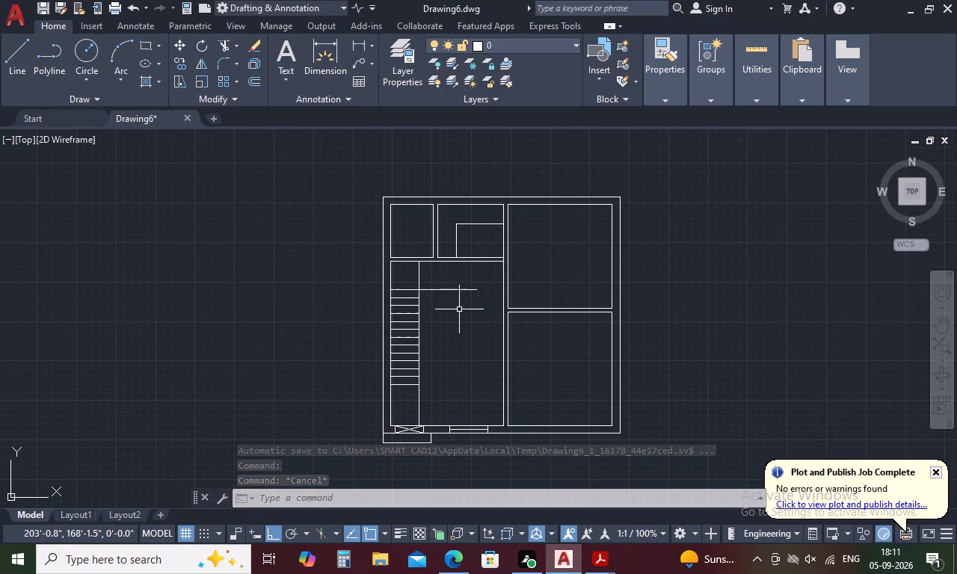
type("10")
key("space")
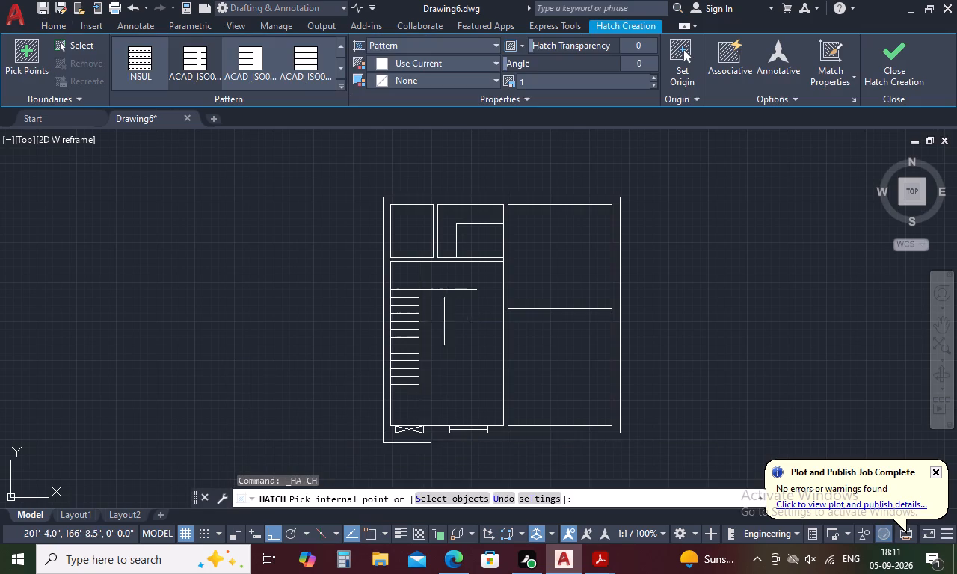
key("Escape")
Offset the landing's short right side line rightward five times at 10" spacing, each from the previous line, to form the upper treads.
type("O")
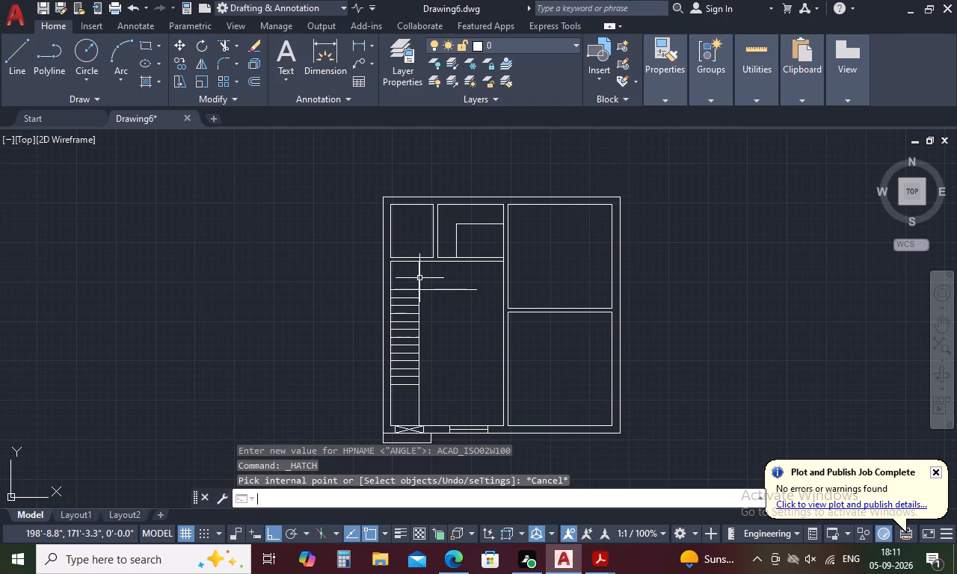
key("space")
type("10")
key("space")
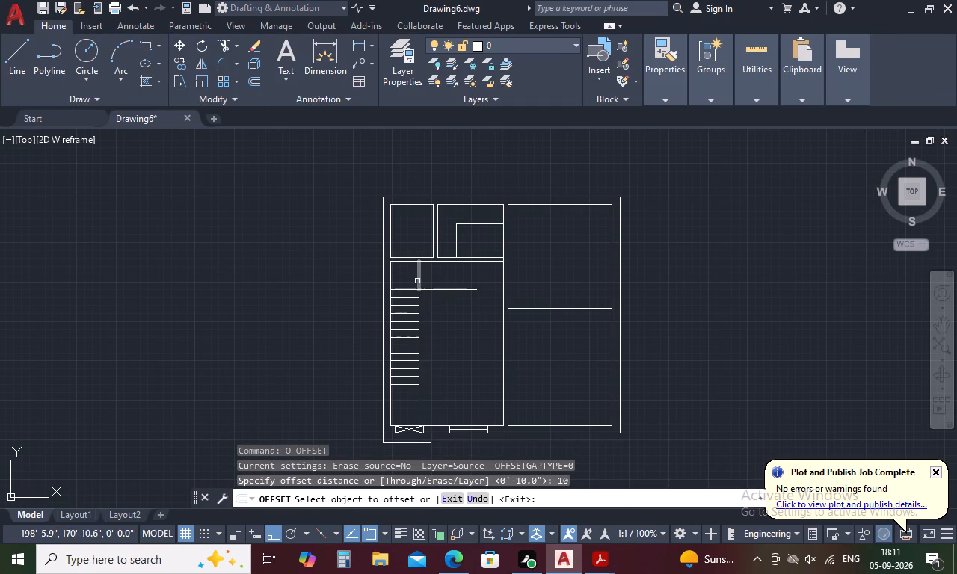
left_click(417, 281)
left_click(437, 277)
left_click(428, 283)
left_click(442, 283)
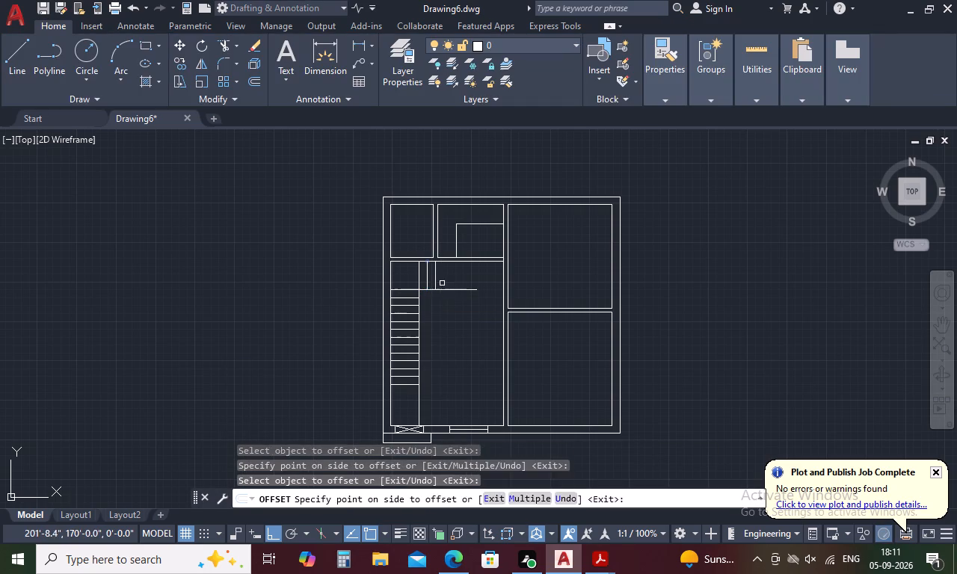
left_click(435, 283)
left_click(453, 277)
left_click(444, 280)
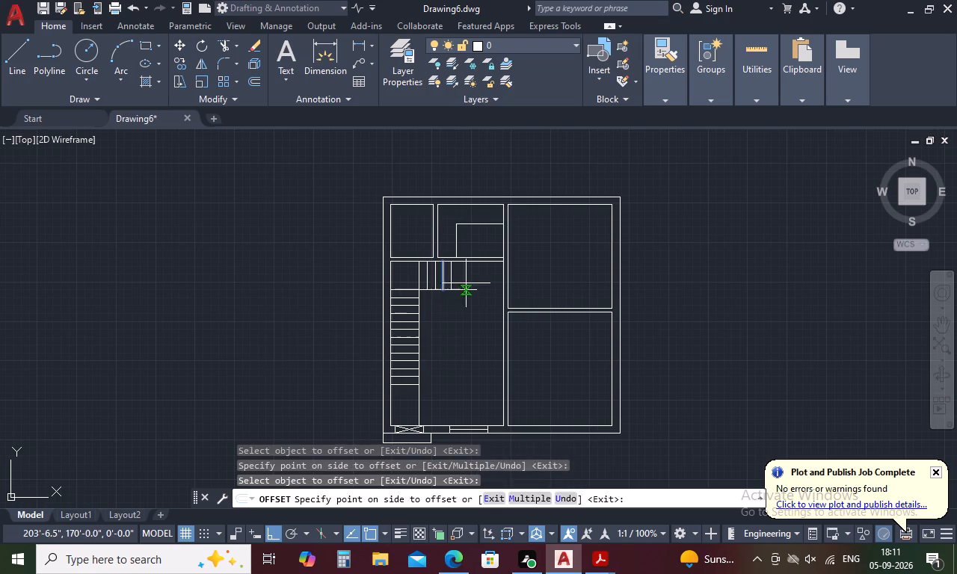
left_click(466, 283)
left_click(452, 283)
left_click(465, 279)
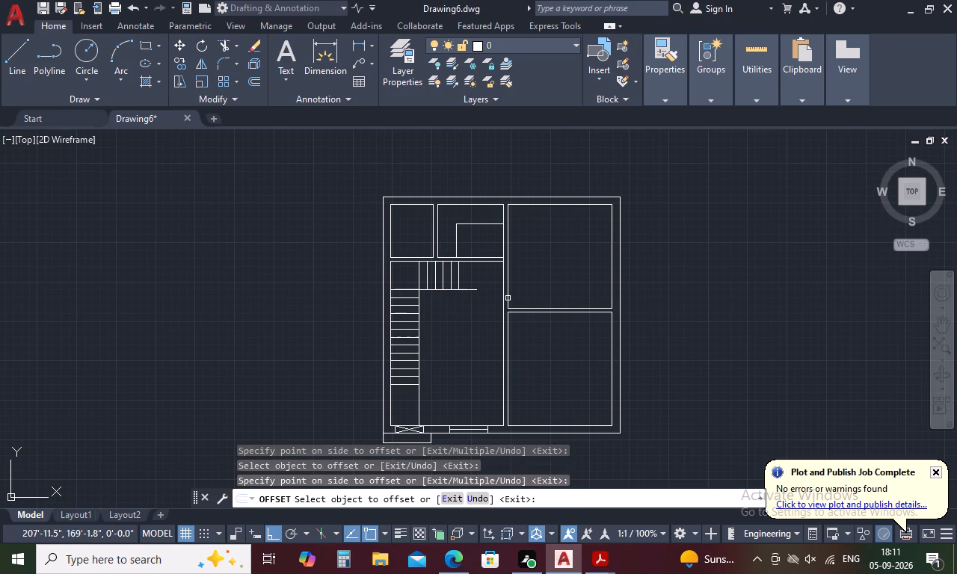
key("Escape")
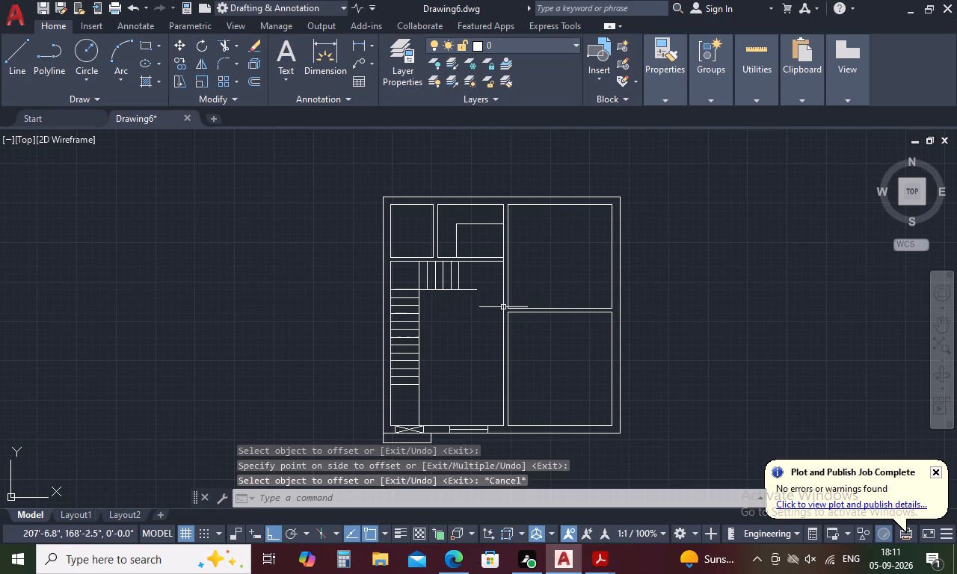
Trim the upper flight's bottom line beyond its last tread and the lower flight's side line below its last tread.
type("TR")
key("space")
left_click(469, 290)
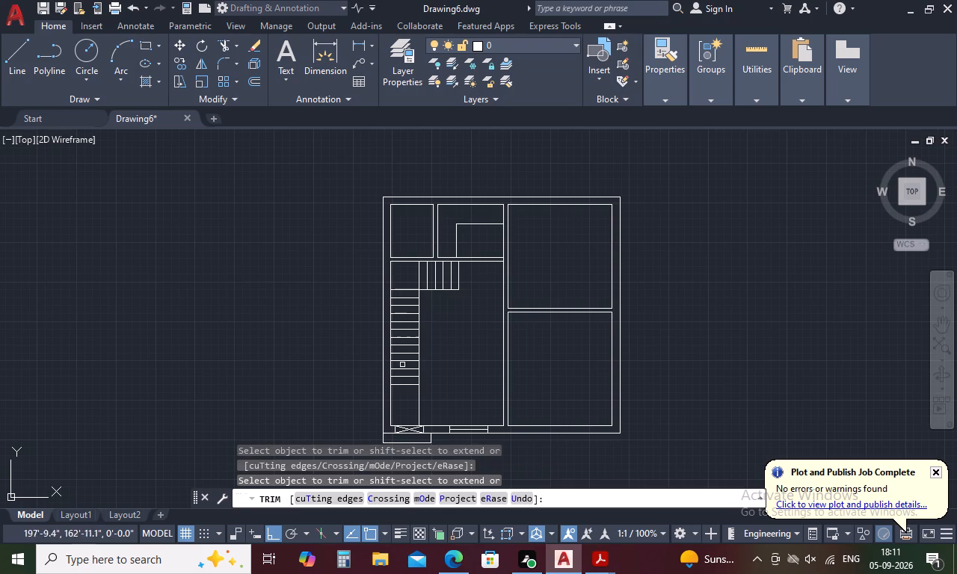
left_click(419, 410)
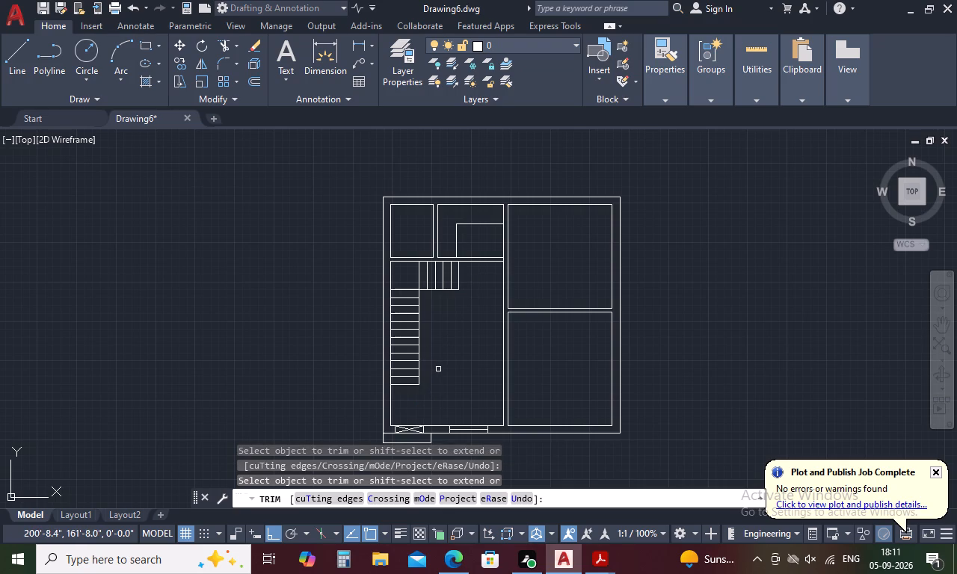
scroll(438, 359, "down", 1)
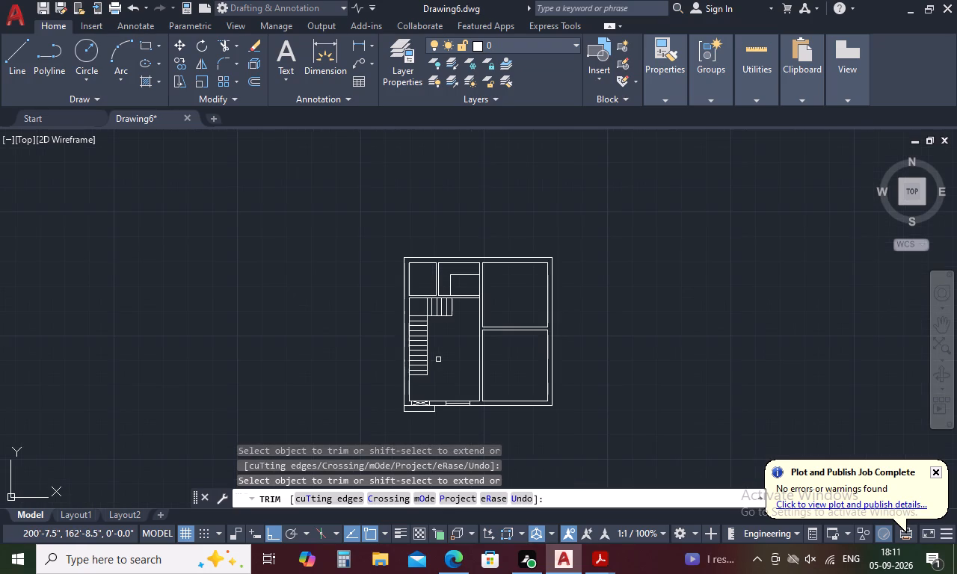
scroll(440, 365, "down", 1)
scroll(453, 410, "up", 2)
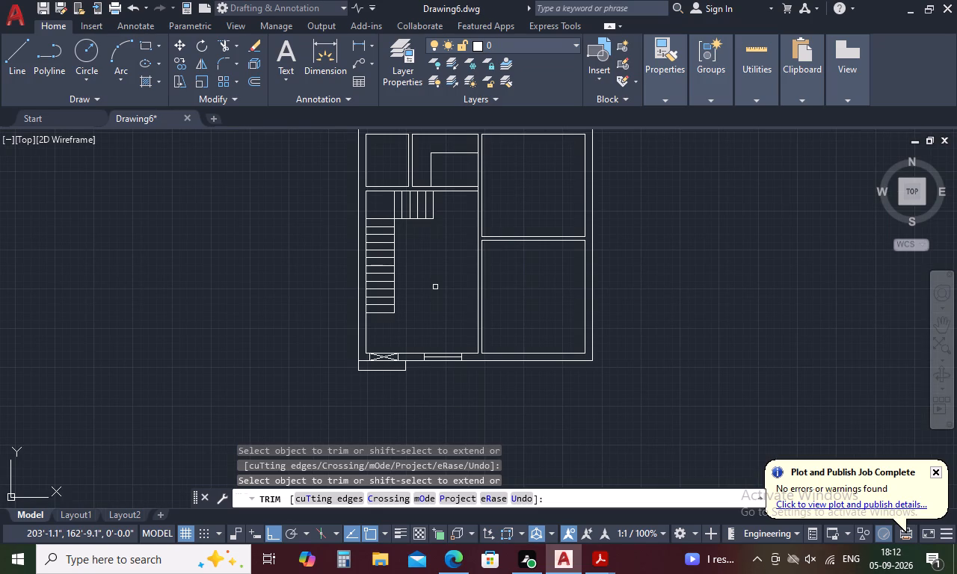
key("Escape")
Draw a vertical arrow shaft about 7' long from below the lowest tread up to the midpoint of the eighth tread line.
type("L")
key("space")
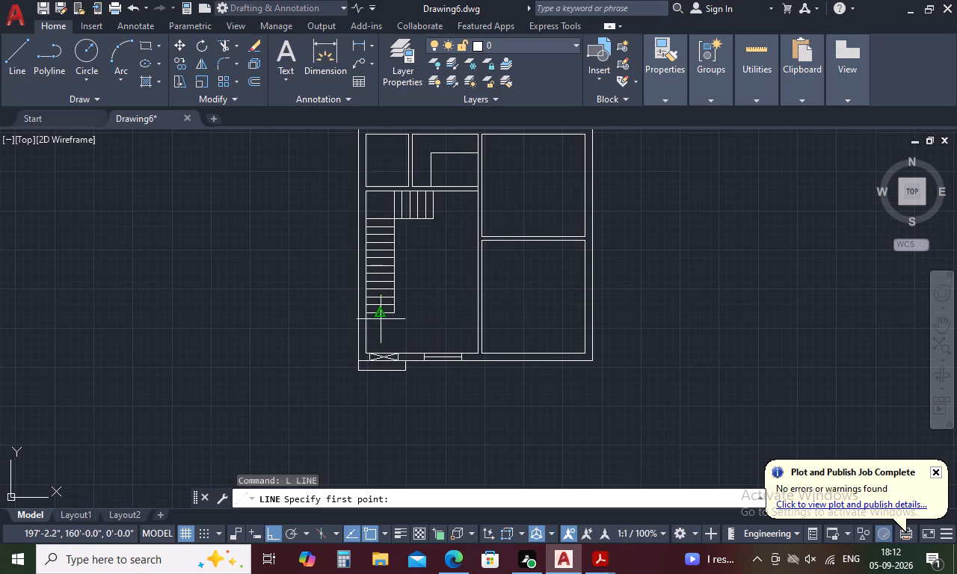
left_click(381, 326)
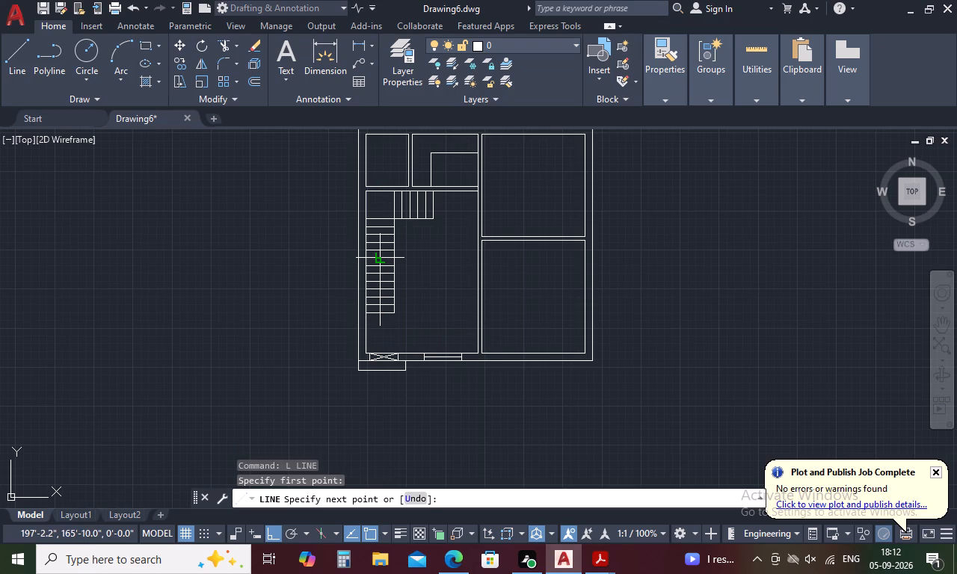
scroll(376, 259, "up", 3)
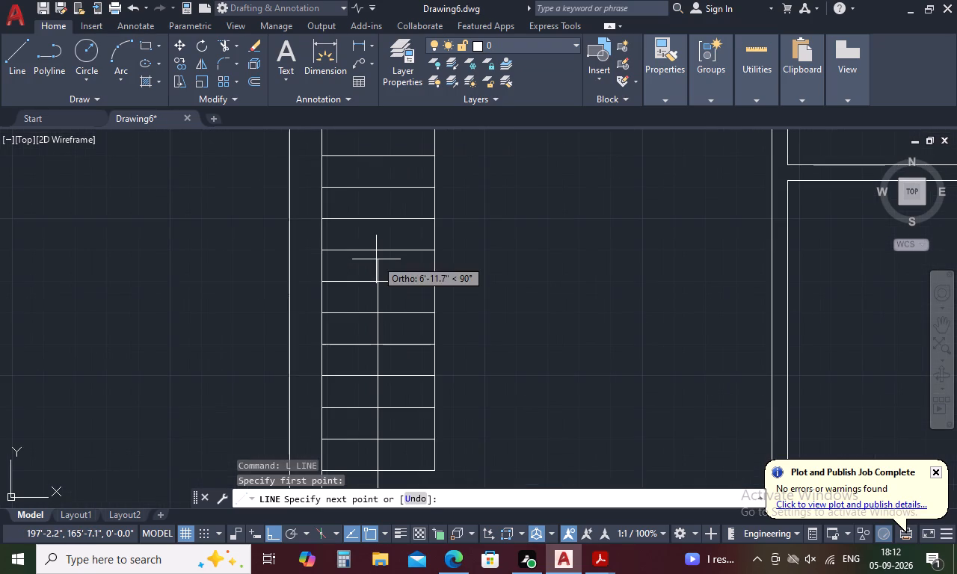
left_click(378, 250)
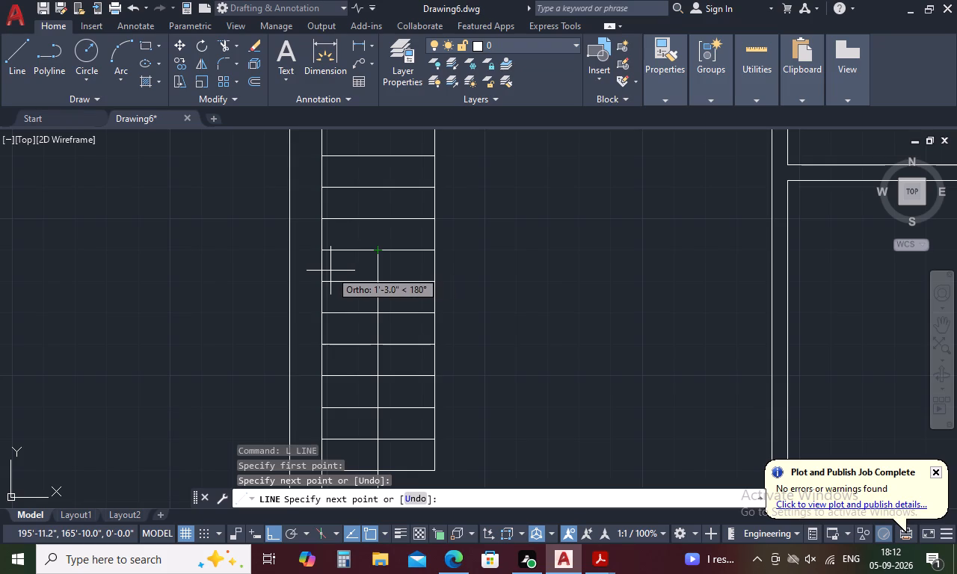
With ortho off, draw the left half of the arrowhead as two sloped lines from the shaft's top end back to the shaft.
key("F8")
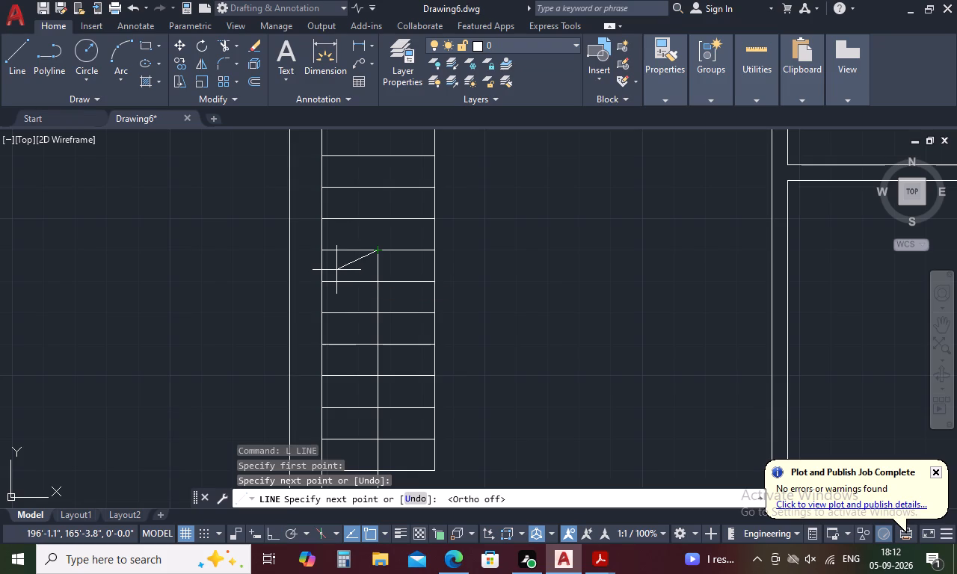
left_click(335, 270)
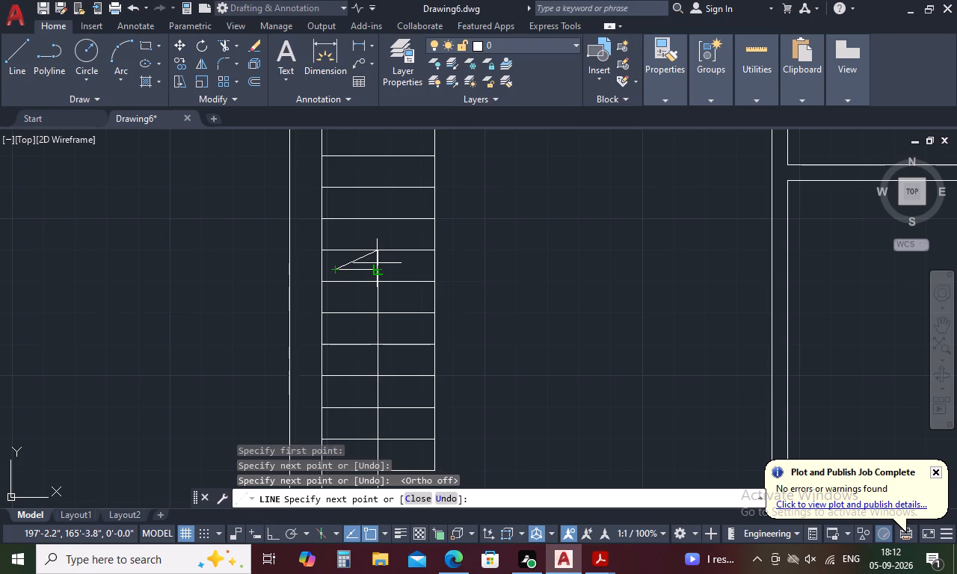
left_click(377, 263)
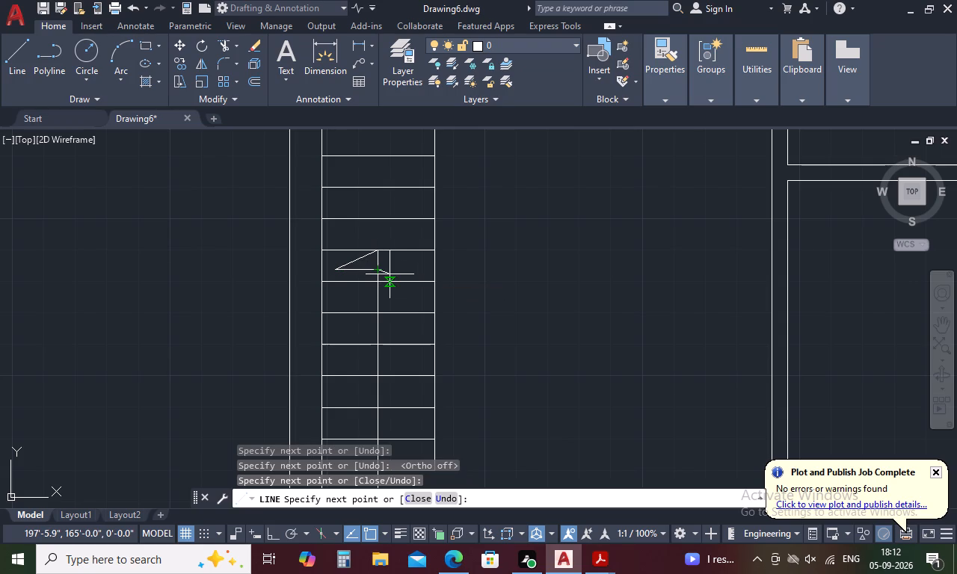
key("ctrl+z")
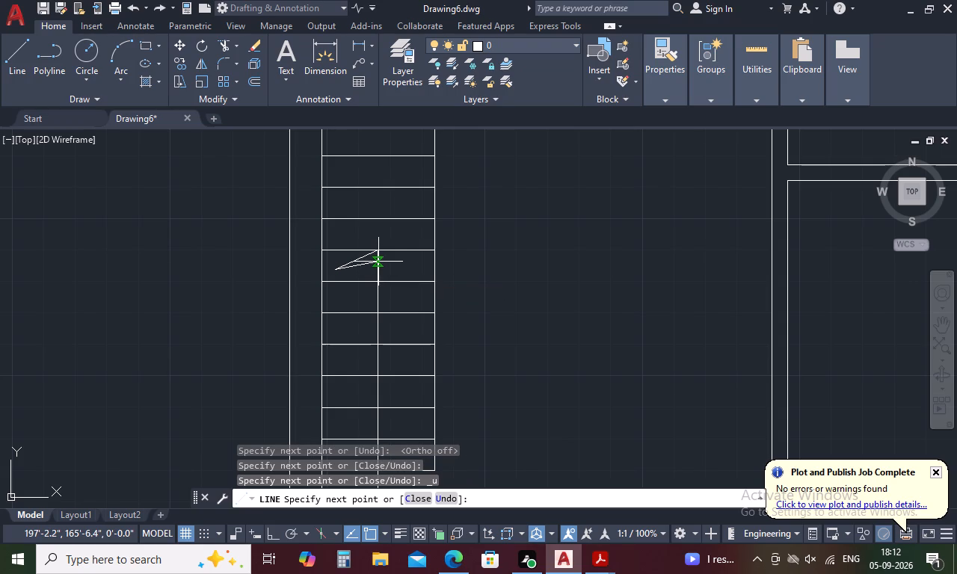
scroll(378, 262, "up", 3)
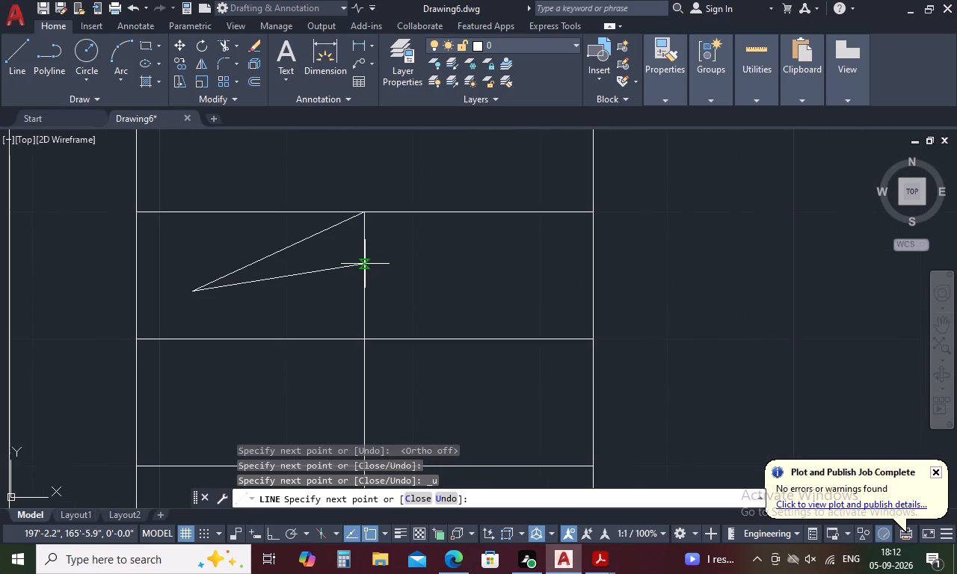
left_click(365, 265)
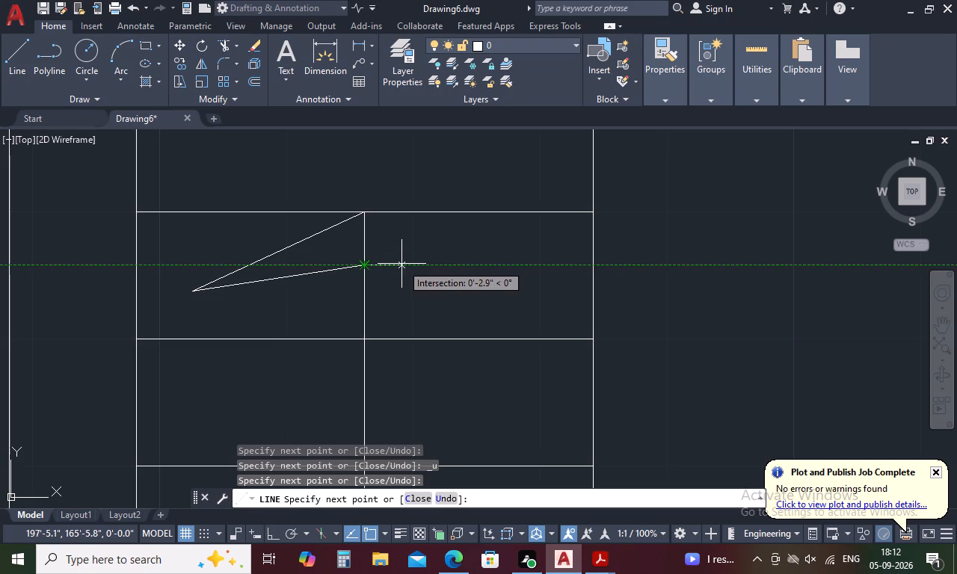
key("Escape")
Mirror the two arrowhead lines about the shaft, keeping the source lines.
left_click_drag(275, 235, 307, 300)
left_click_drag(308, 298, 251, 250)
type("MI")
key("space")
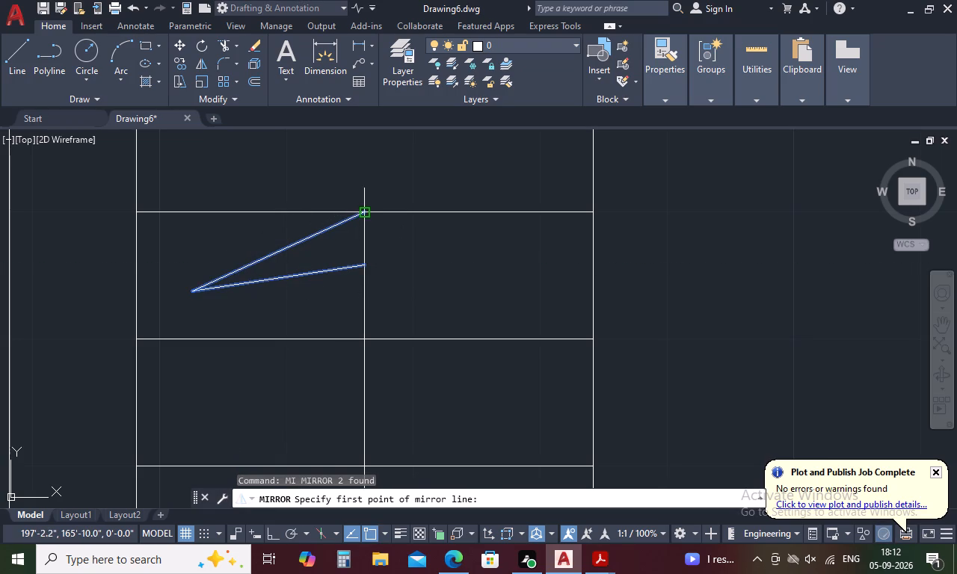
left_click(363, 215)
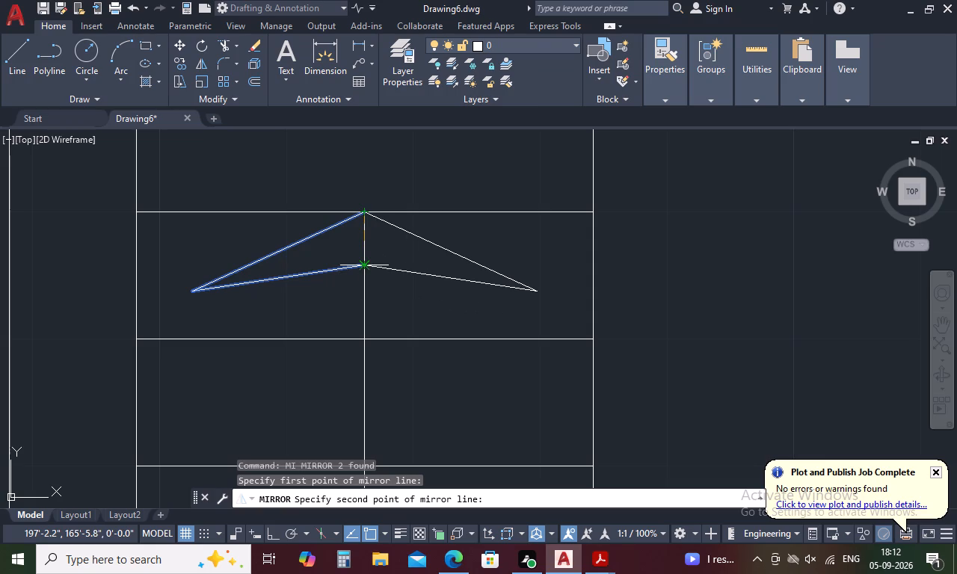
left_click(366, 265)
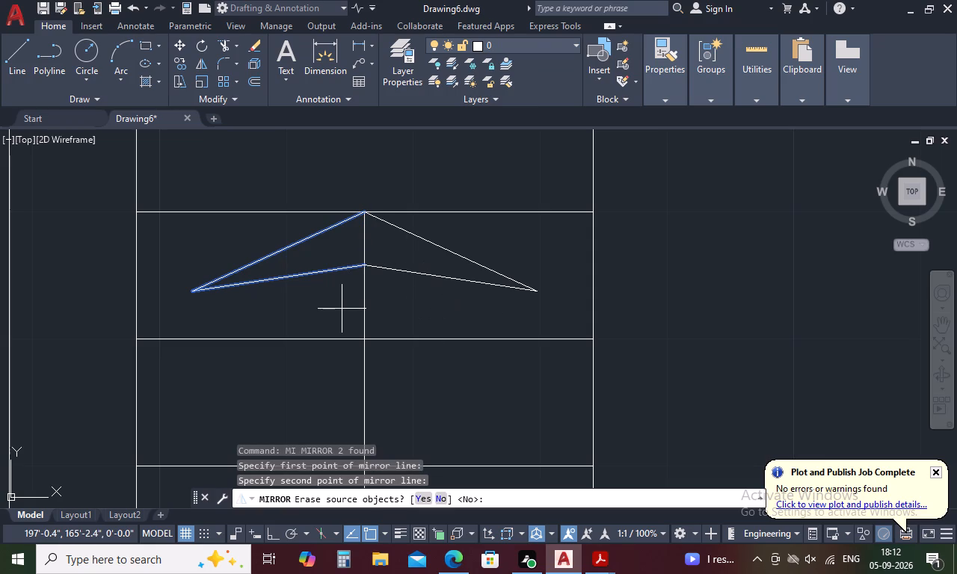
left_click(439, 496)
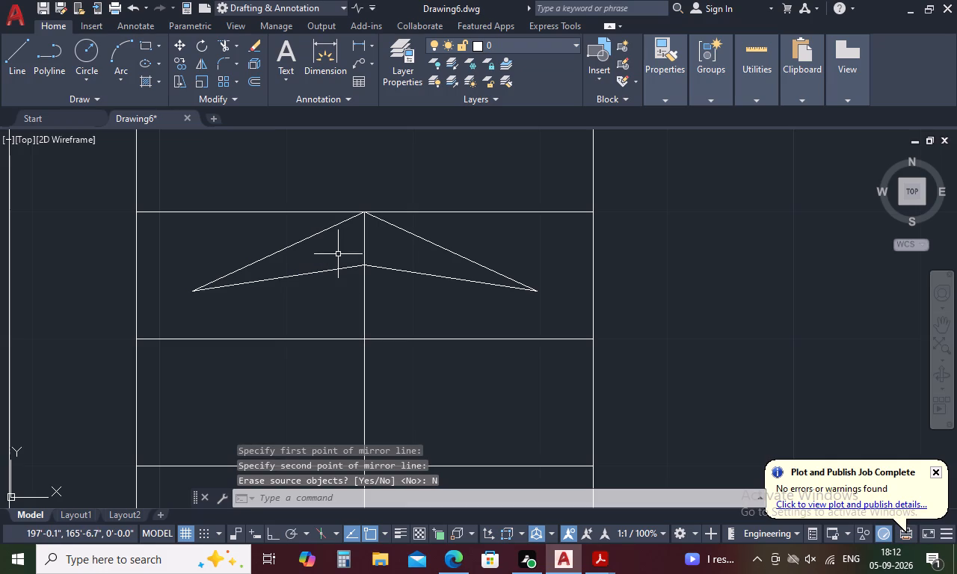
Trim away the piece of shaft inside the arrowhead.
type("TR")
key("space")
left_click(366, 241)
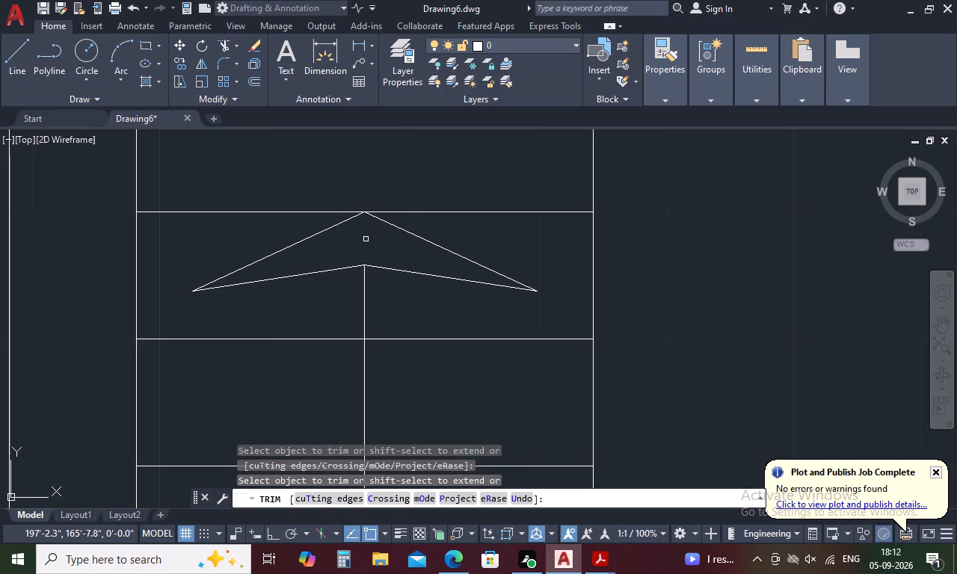
scroll(366, 238, "down", 3)
scroll(371, 368, "down", 2)
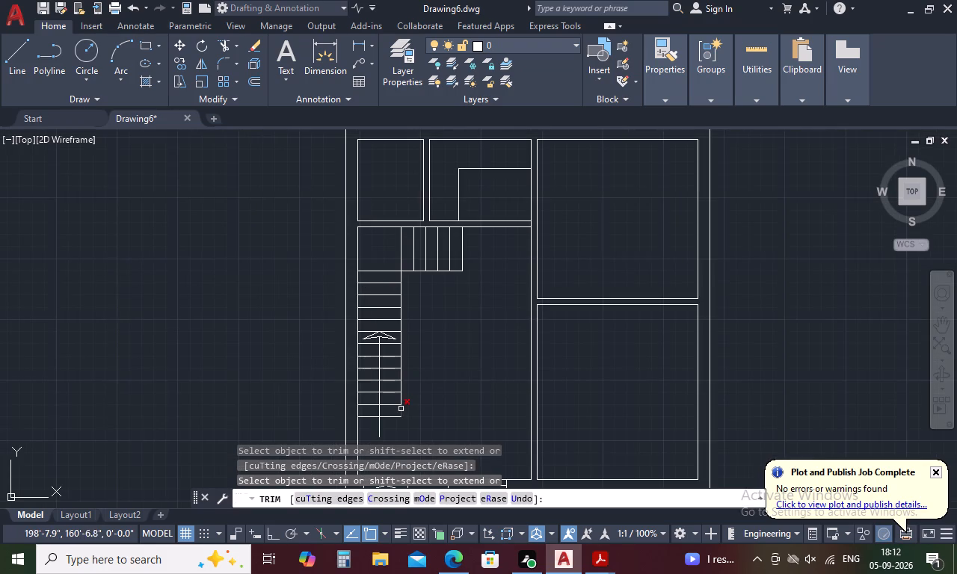
scroll(401, 409, "down", 2)
scroll(388, 441, "up", 2)
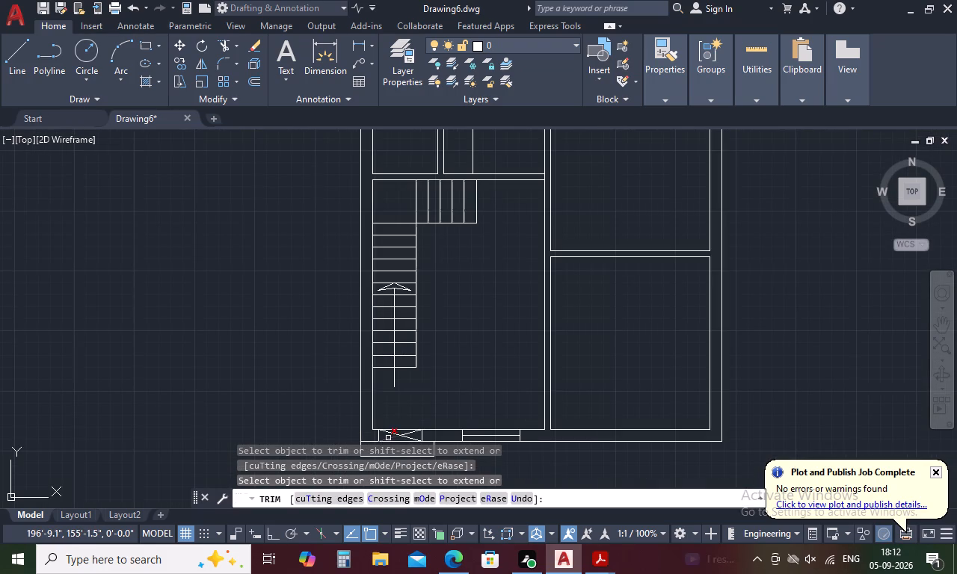
type("T")
key("space")
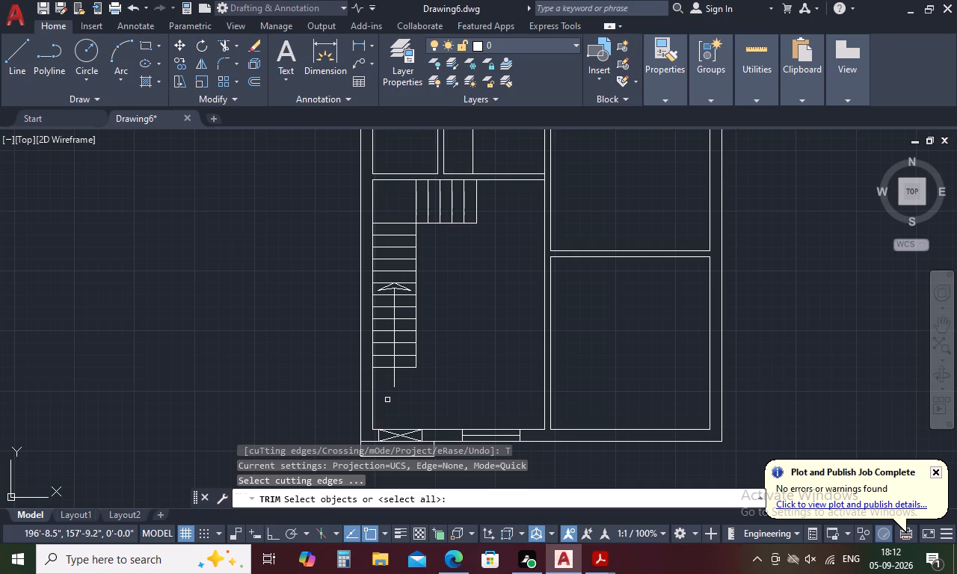
key("Escape")
Add the multiline text label UP just below the lower end of the staircase arrow shaft.
type("T")
key("space")
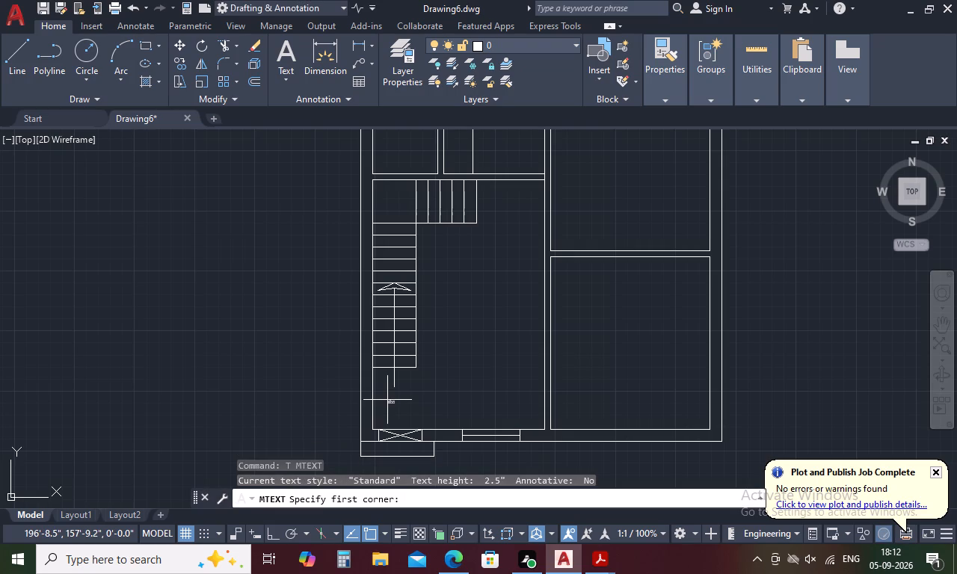
left_click(387, 397)
left_click(407, 404)
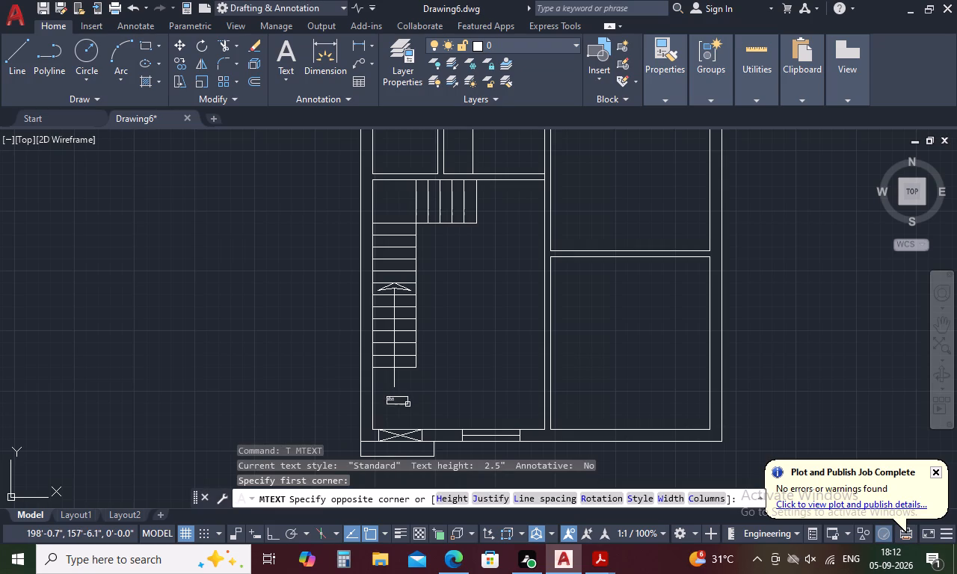
key("u")
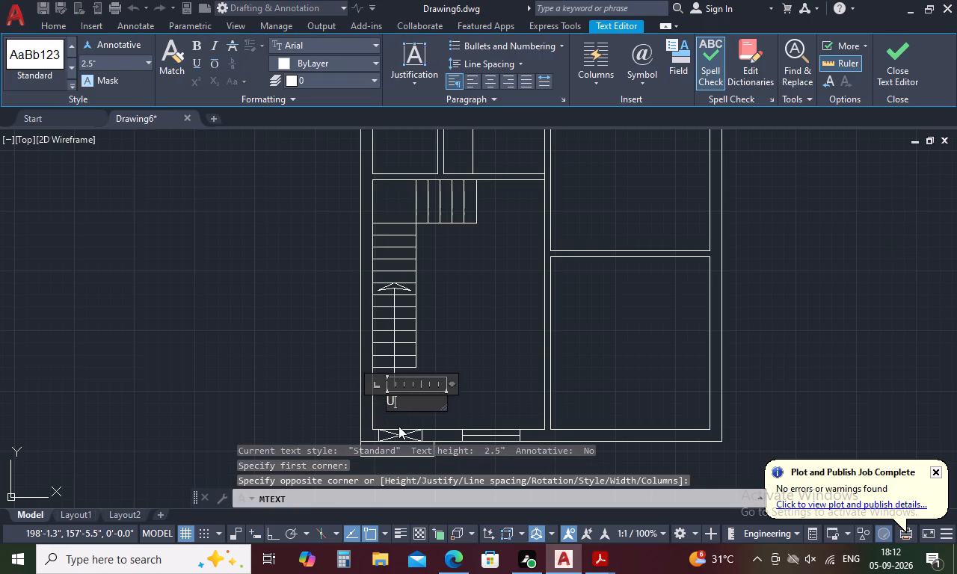
key("p")
left_click(465, 400)
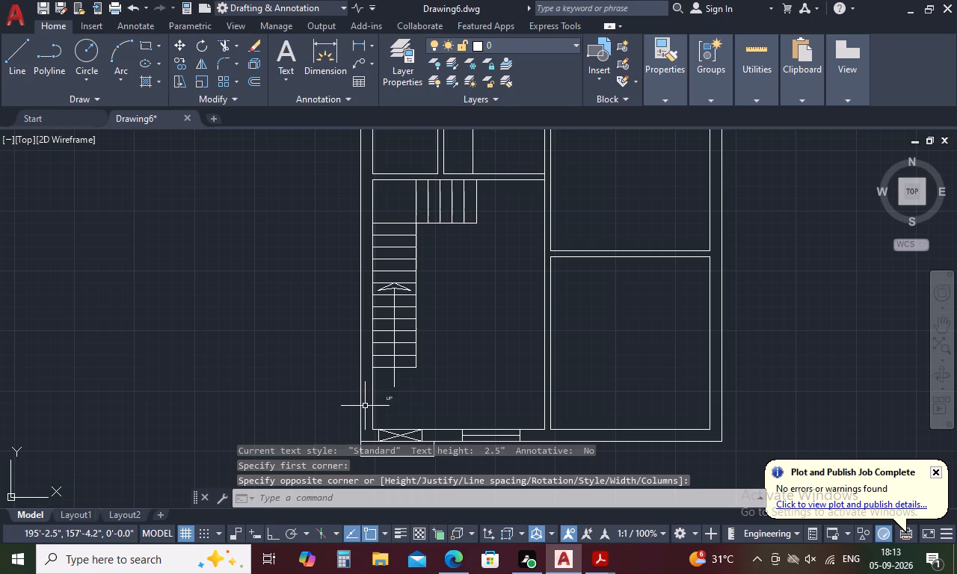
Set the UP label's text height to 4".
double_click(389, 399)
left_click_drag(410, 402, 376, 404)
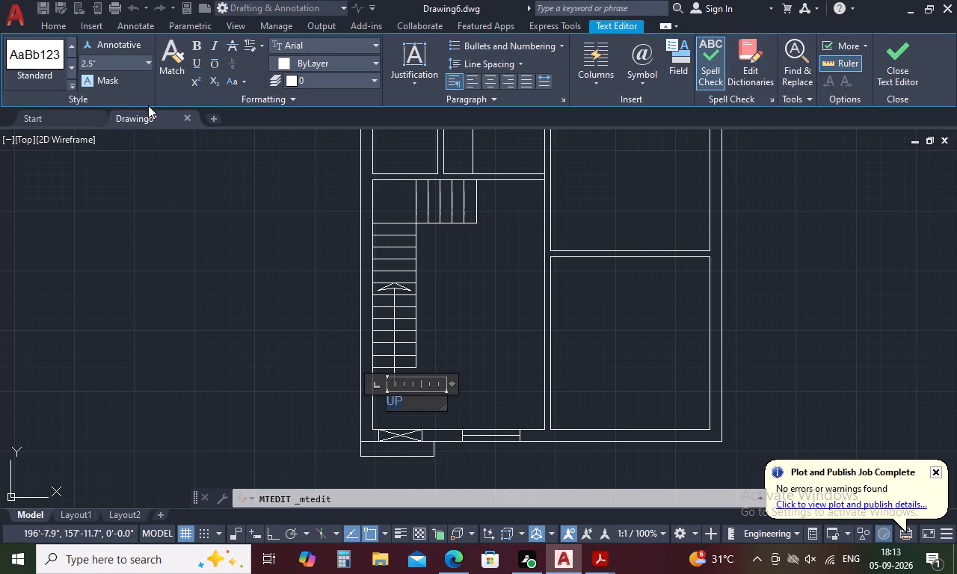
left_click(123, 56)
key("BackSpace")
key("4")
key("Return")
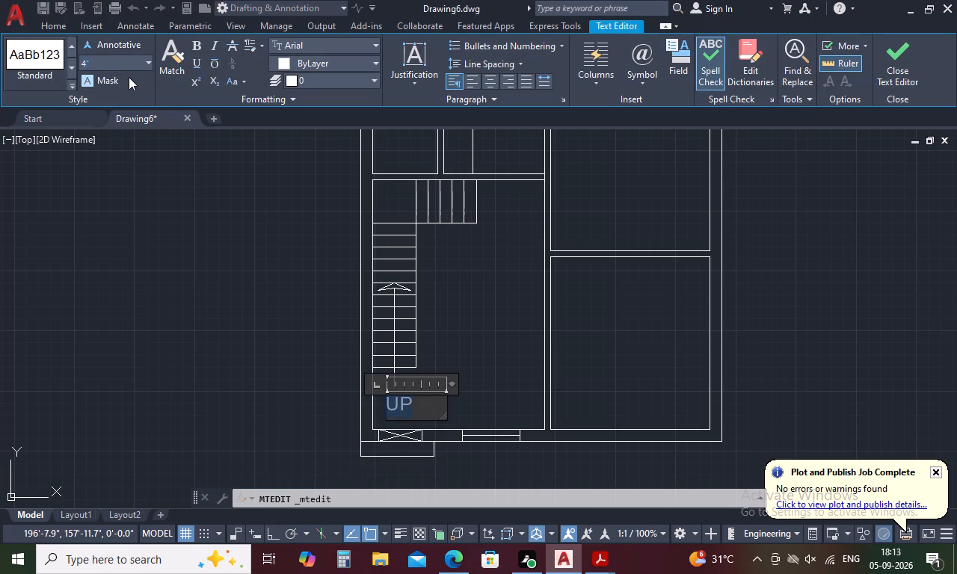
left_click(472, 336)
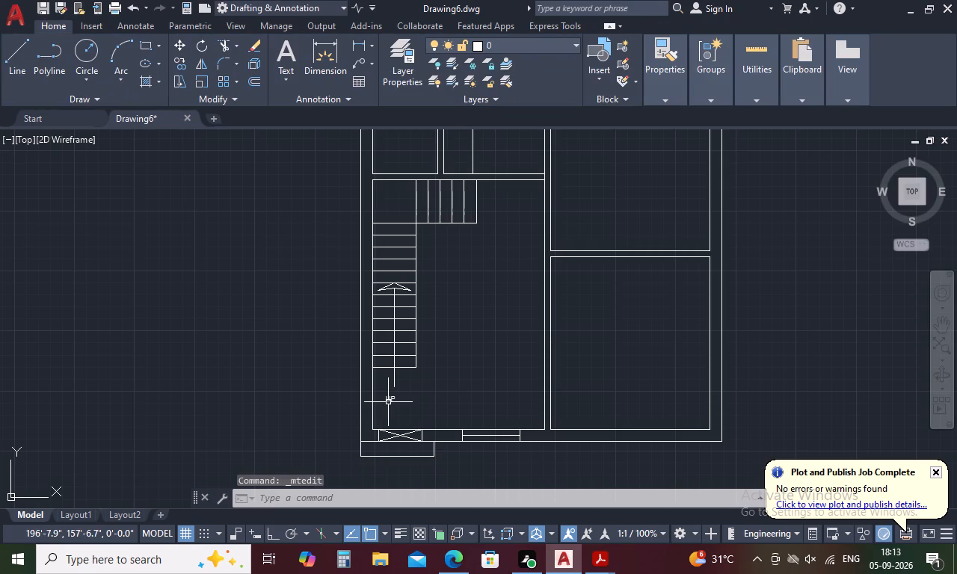
Set the UP label's text height to 5", and finally to 5.5".
double_click(388, 402)
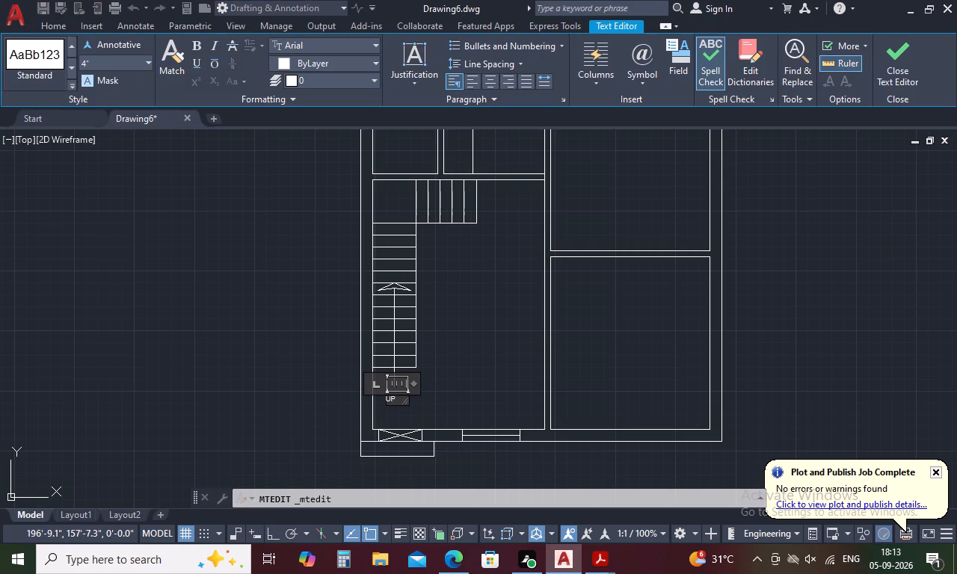
left_click_drag(397, 402, 356, 411)
left_click(120, 62)
key("BackSpace")
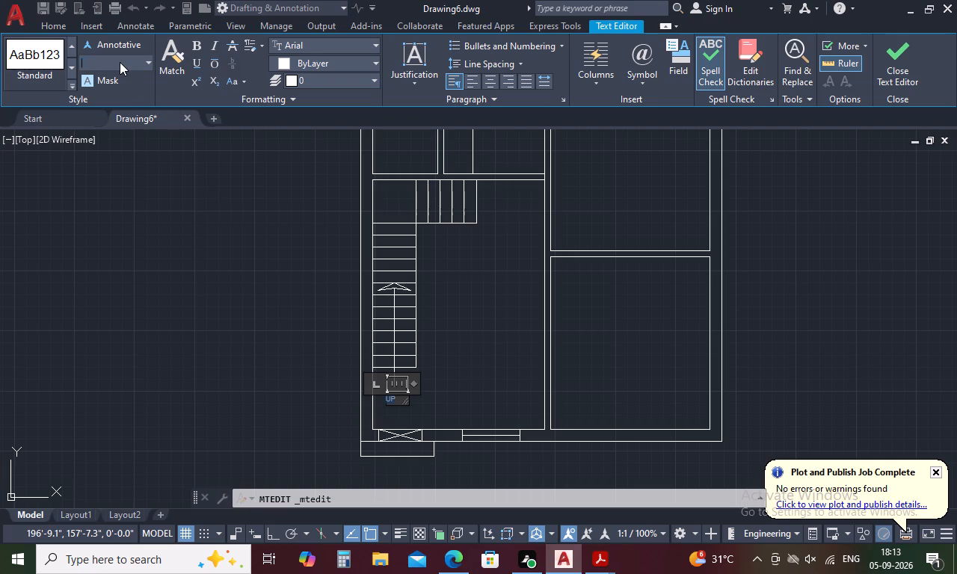
key("5")
key("Return")
left_click(91, 66)
key("BackSpace")
key("5")
type(".5")
key("Return")
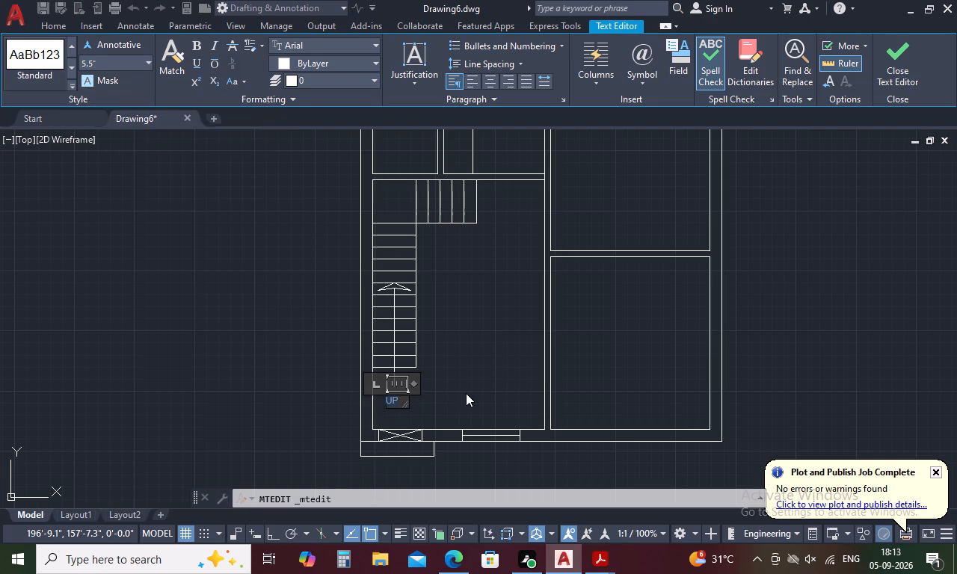
left_click(467, 393)
Move the UP label until it sits roughly centred just beneath the arrow shaft's lower end.
left_click(388, 400)
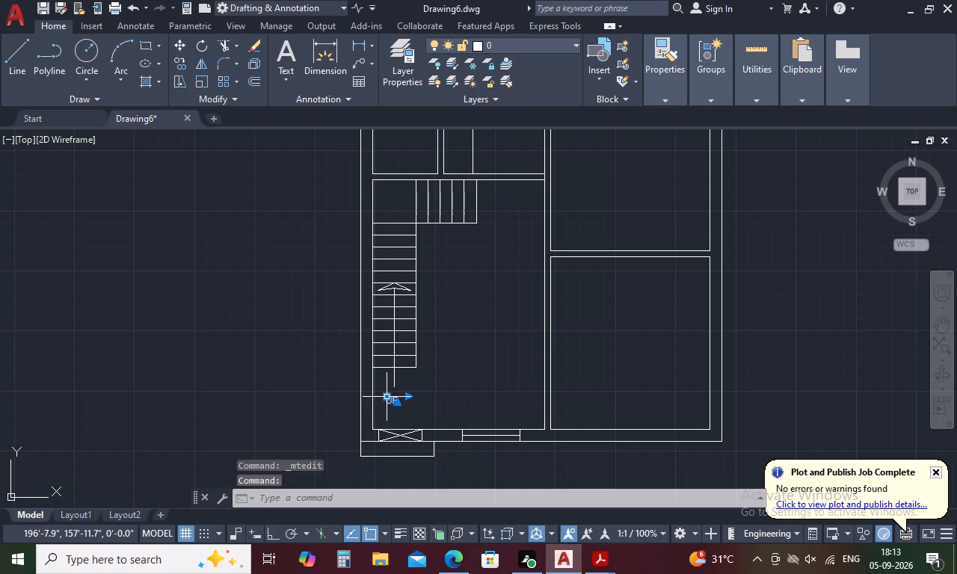
right_click(388, 400)
left_click(458, 280)
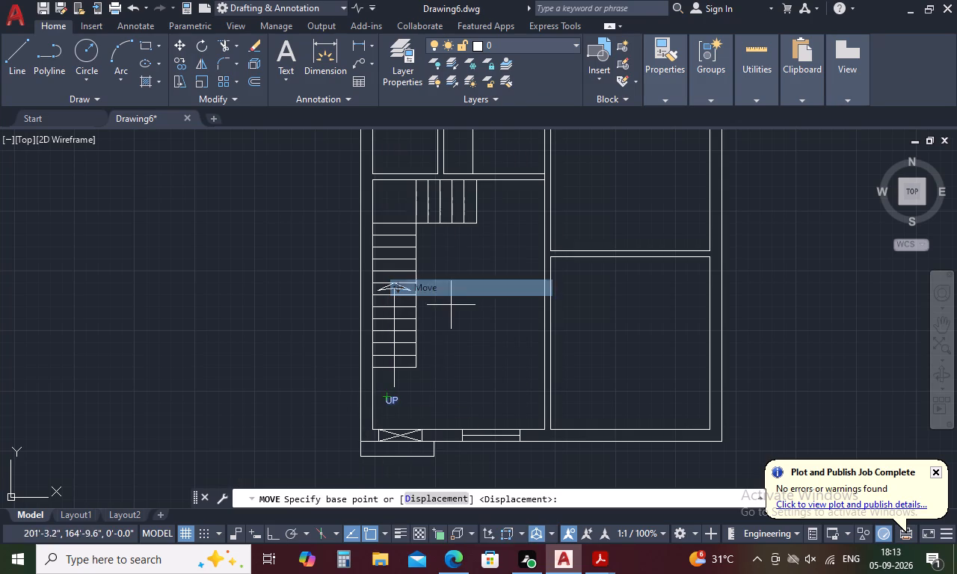
scroll(397, 413, "up", 3)
left_click(361, 365)
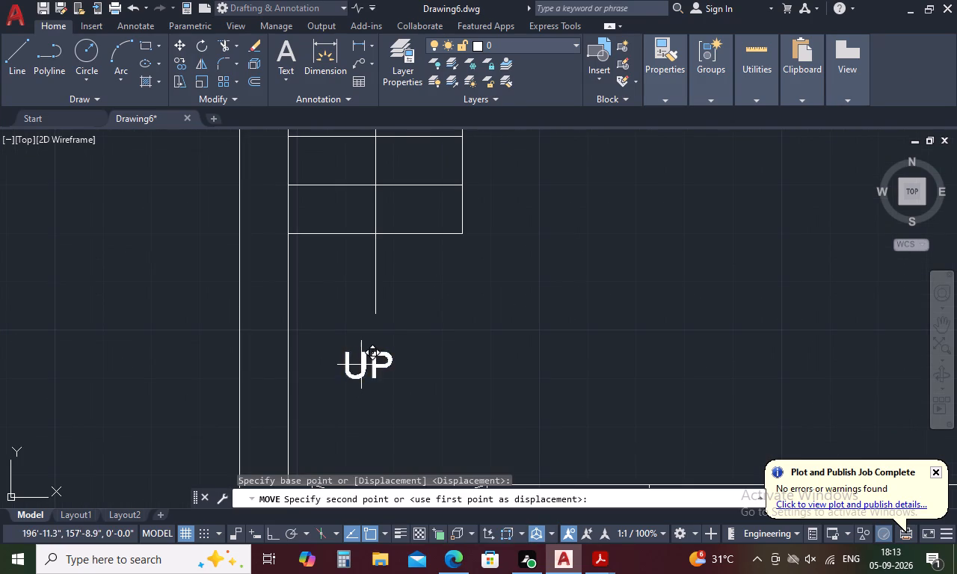
left_click(377, 347)
left_click(369, 351)
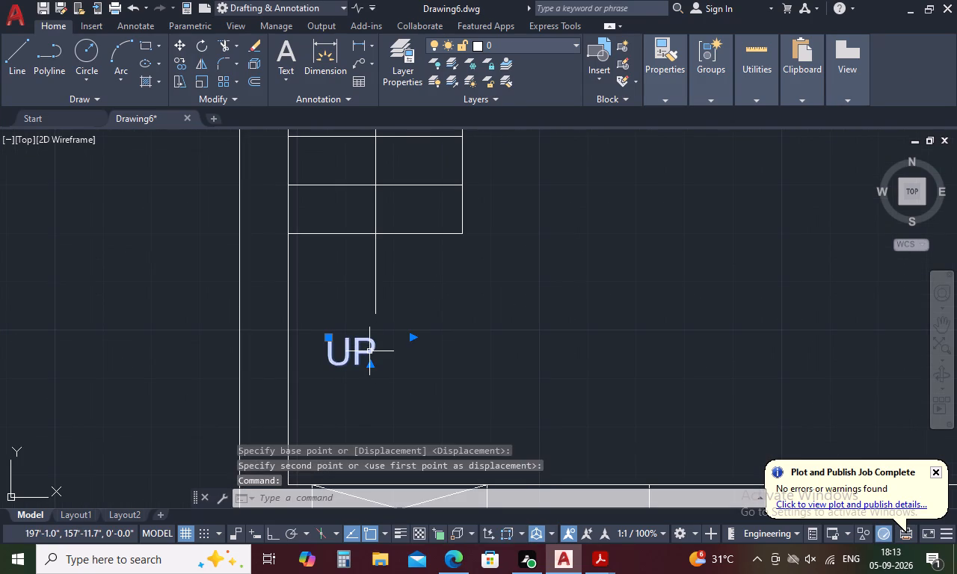
key("m")
key("space")
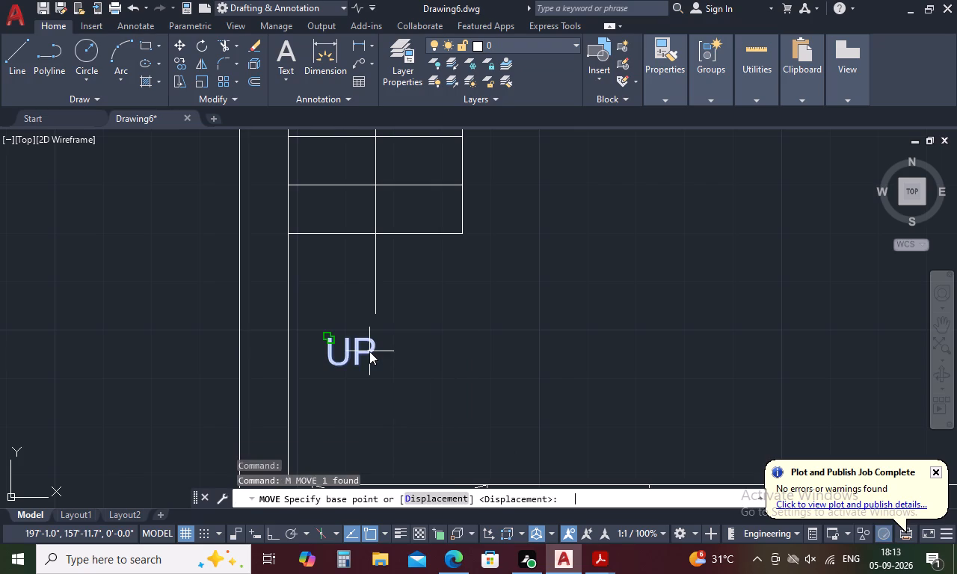
left_click(356, 357)
left_click(382, 351)
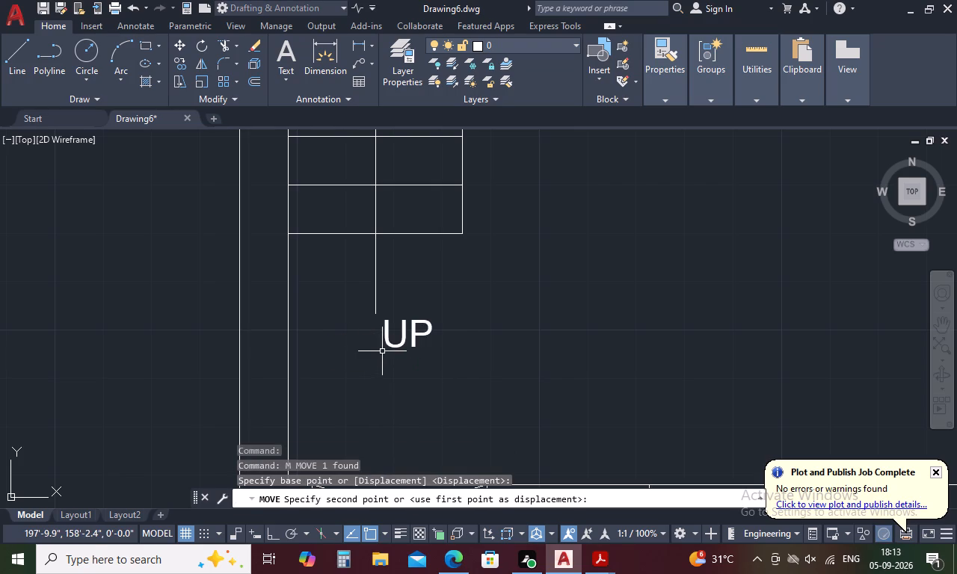
left_click(389, 344)
type("M")
key("space")
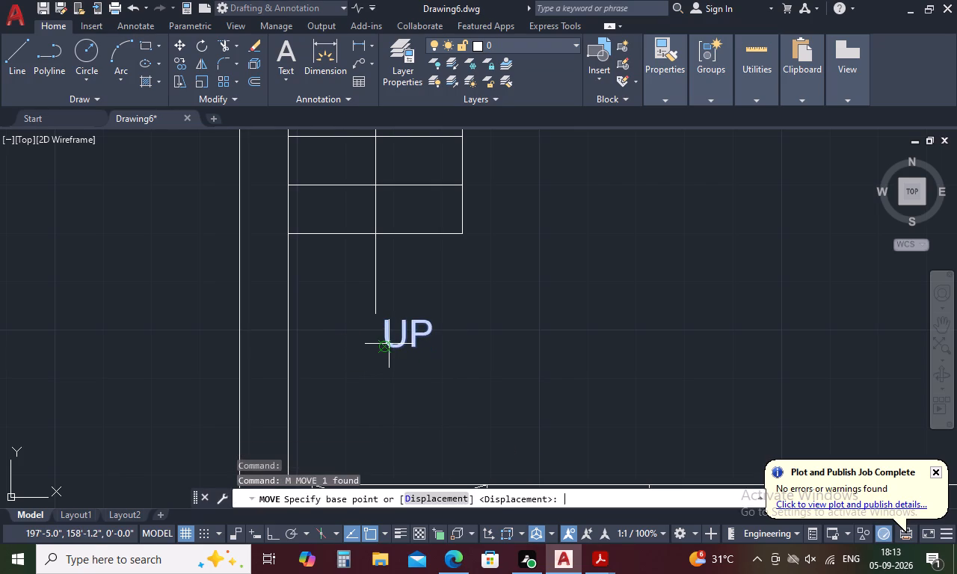
left_click(389, 344)
left_click(385, 348)
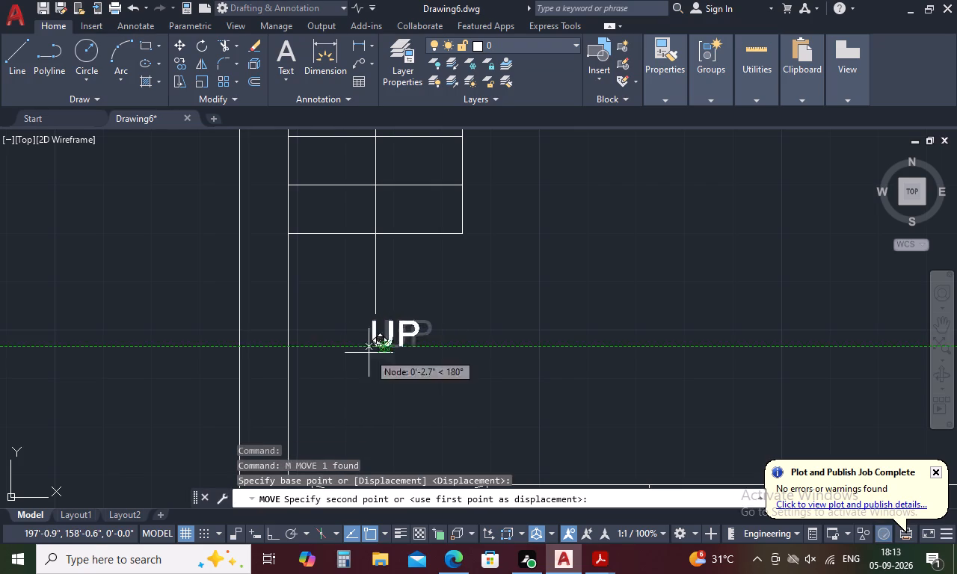
left_click(356, 357)
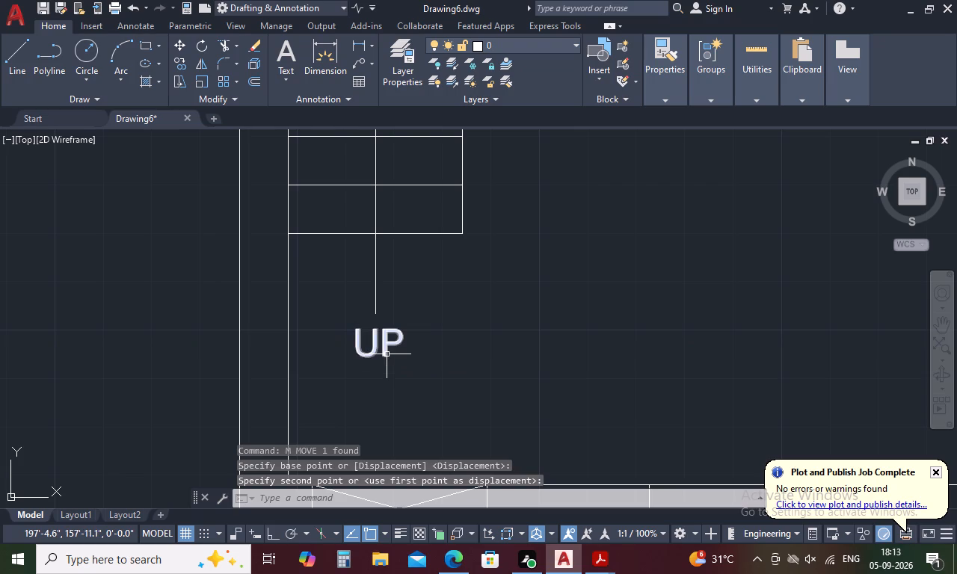
Draw a circle around the UP label, overlapping the lower end of the arrow shaft.
type("C")
key("space")
left_click(375, 336)
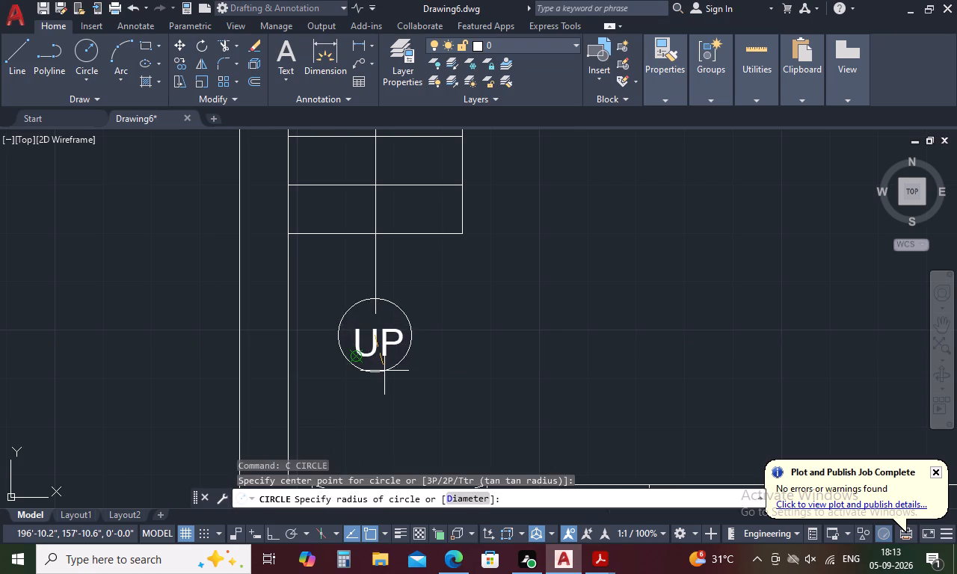
left_click(384, 371)
key("Escape")
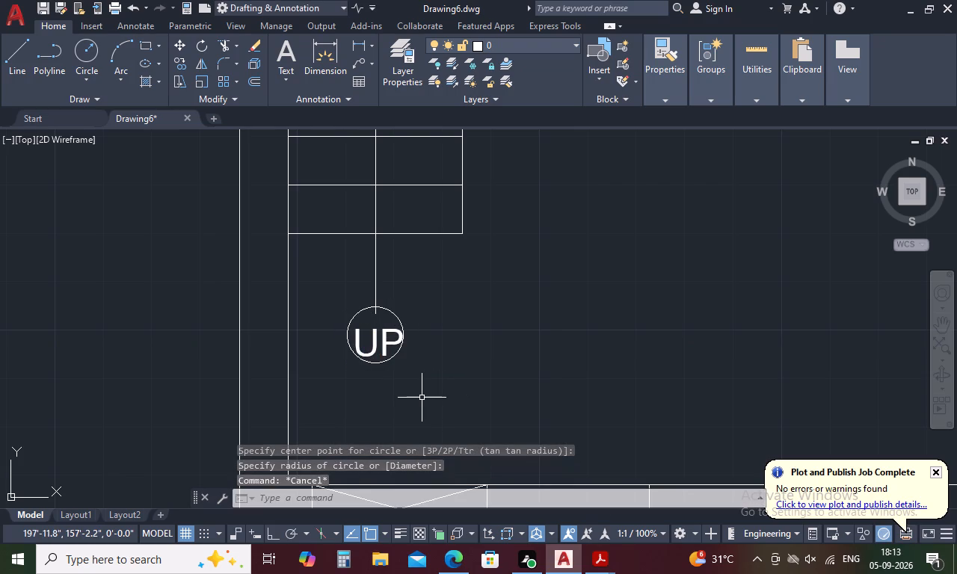
Trim away the piece of arrow shaft that lies inside the circle.
type("TR")
key("space")
left_click(376, 312)
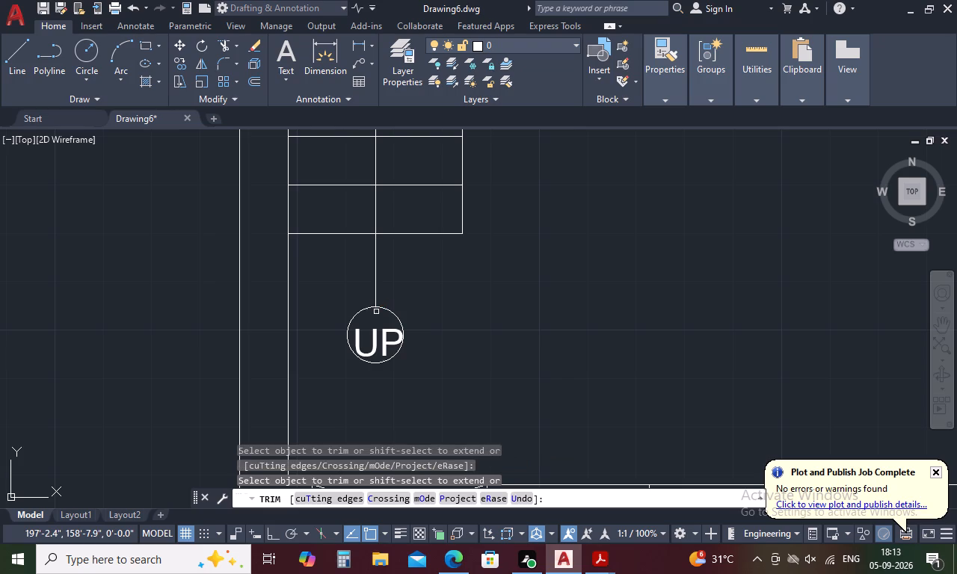
scroll(481, 314, "down", 1)
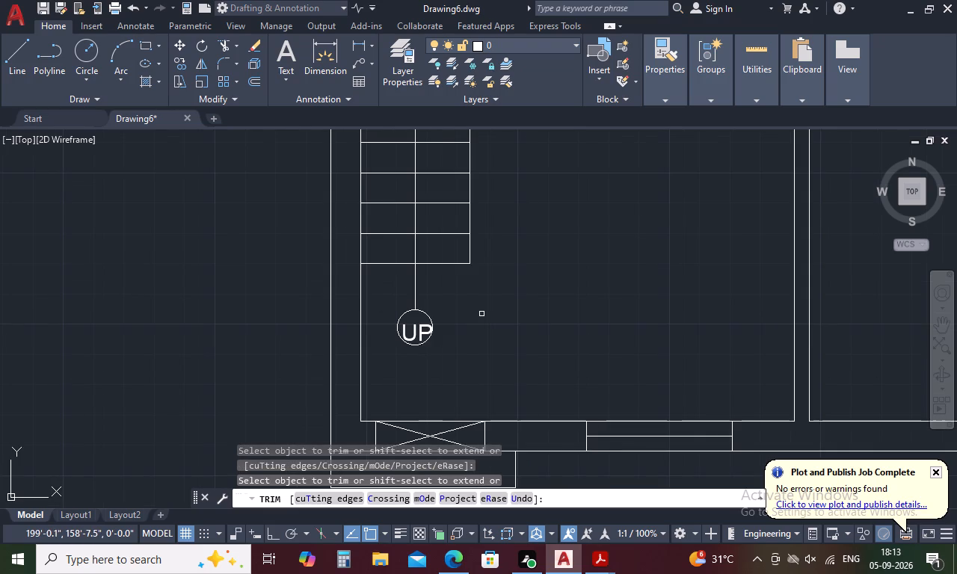
scroll(481, 314, "down", 1)
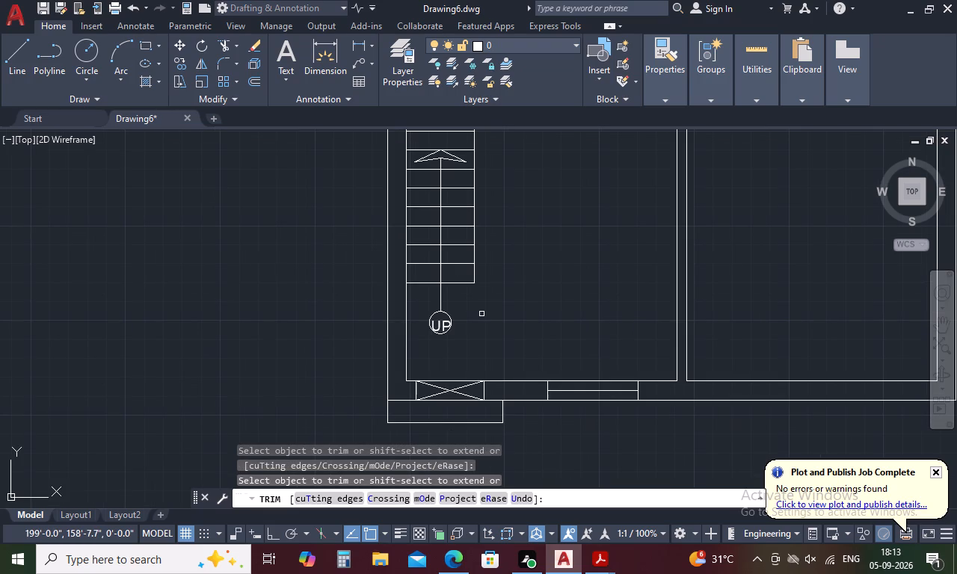
scroll(481, 314, "down", 1)
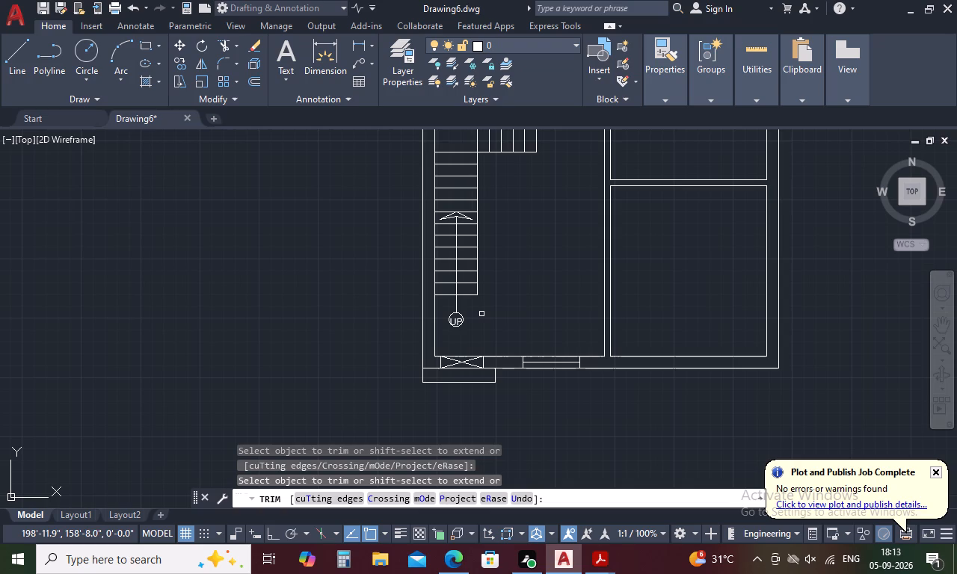
scroll(481, 314, "down", 1)
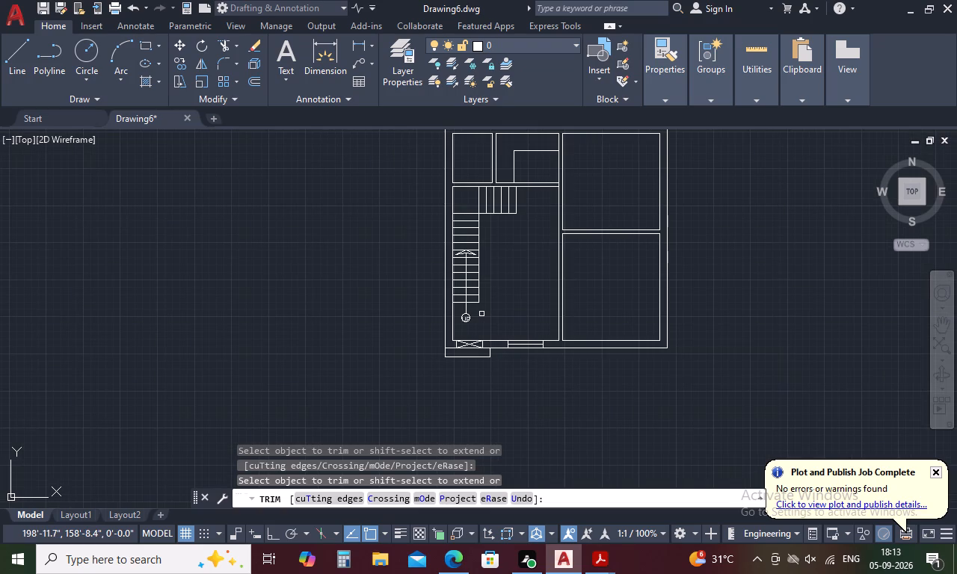
type("L")
key("space")
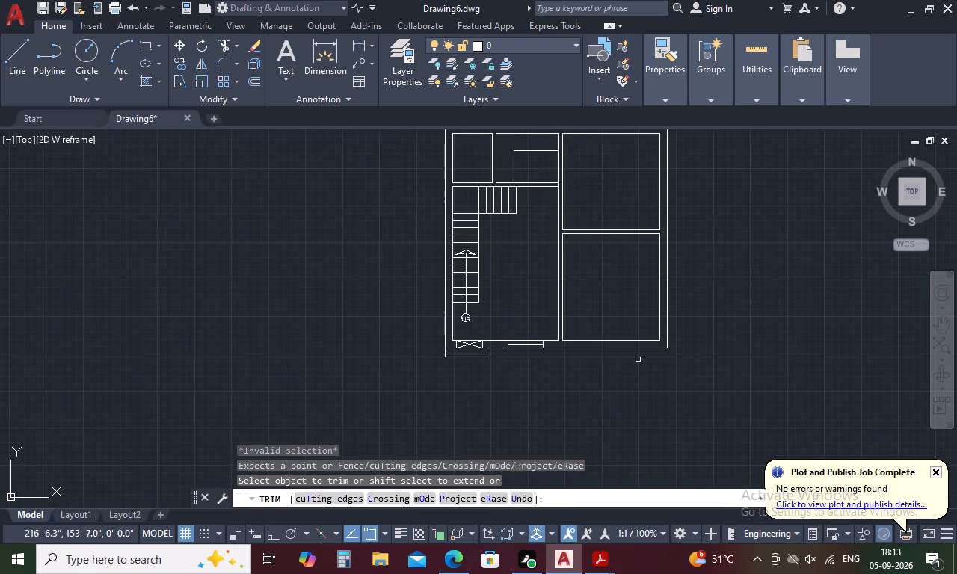
key("Escape")
Draw a line across the thickness of the lower-right room's bottom wall at the midpoint of its inner face.
type("L")
key("space")
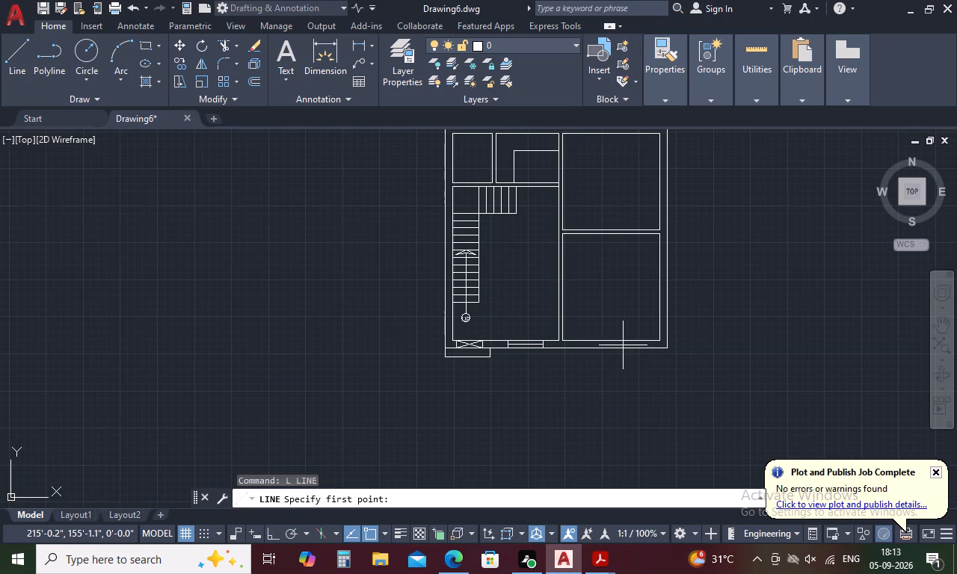
left_click(612, 342)
left_click(609, 353)
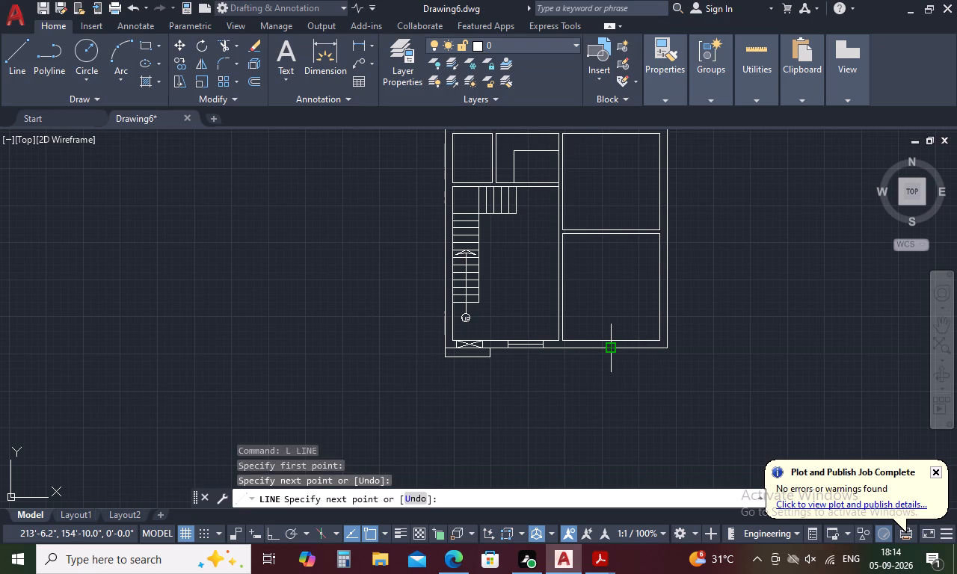
key("Escape")
Offset the line across the lower-right room's bottom wall 1.5' to each side to form the window jambs.
type("O 1.5'")
key("space")
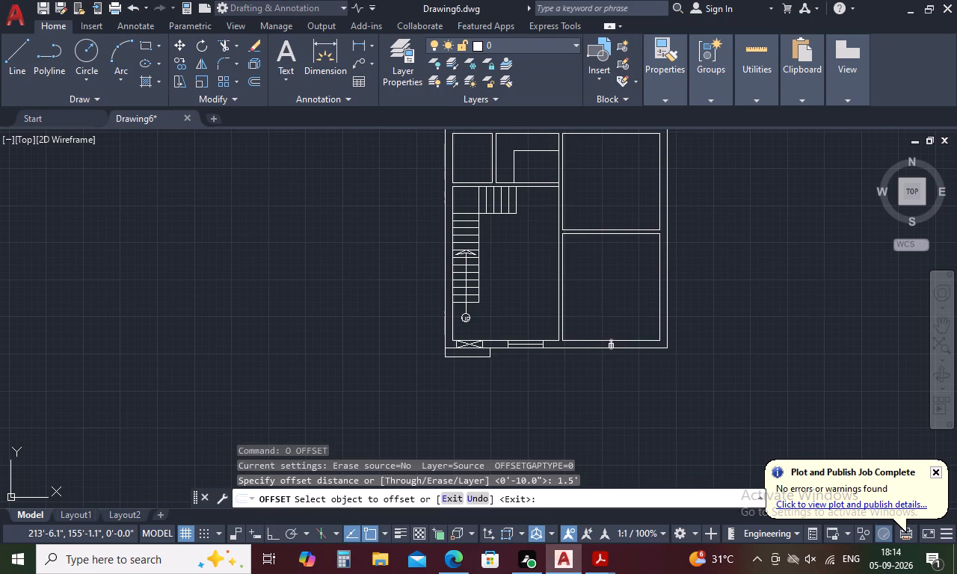
left_click(611, 346)
left_click(666, 346)
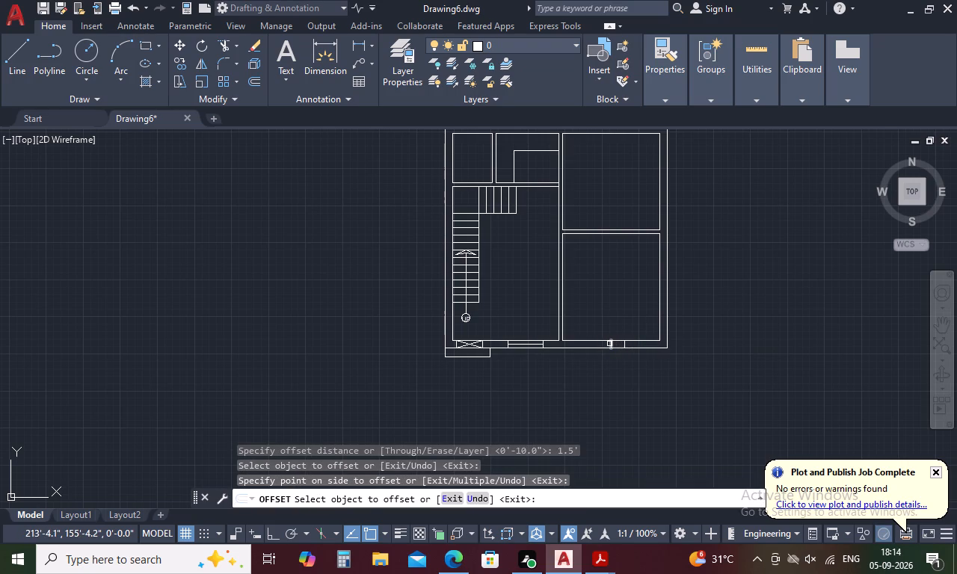
left_click(609, 344)
left_click(504, 344)
key("Escape")
Draw the window's centre line between the midpoints of the two jambs in the lower-right room's bottom wall.
type("L")
key("space")
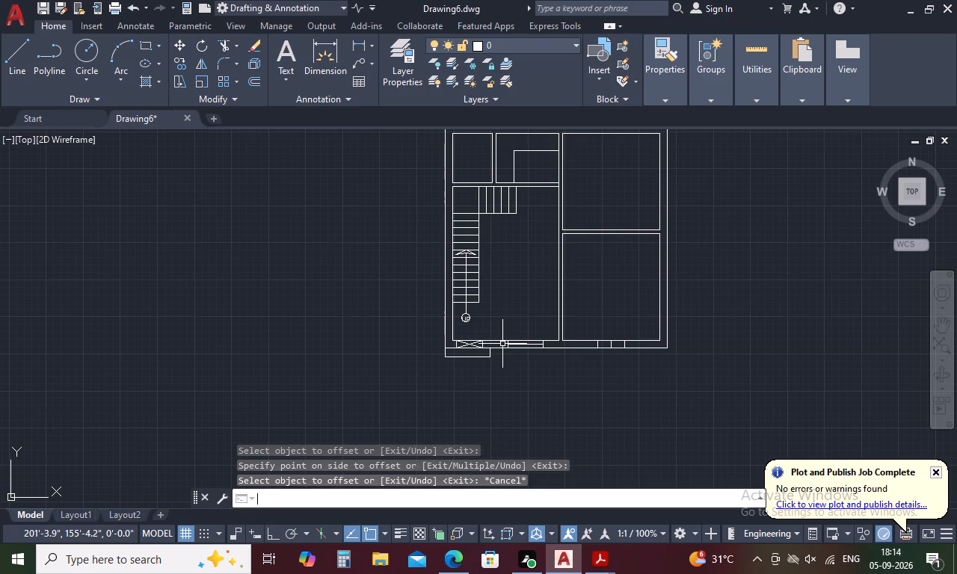
scroll(603, 345, "up", 3)
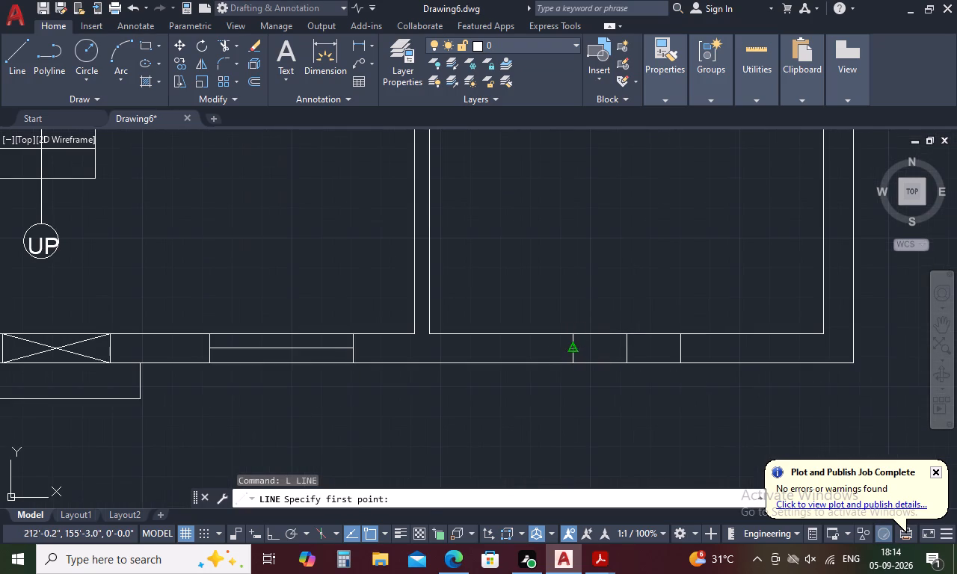
left_click(574, 350)
left_click(683, 349)
key("Escape")
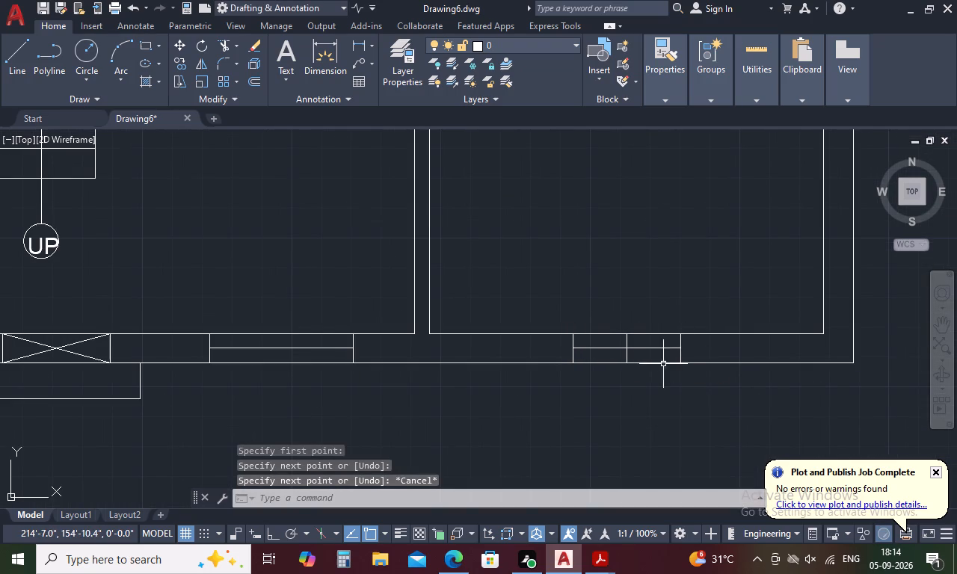
Erase the middle construction line across the lower-right room's bottom window.
left_click(628, 357)
key("Delete")
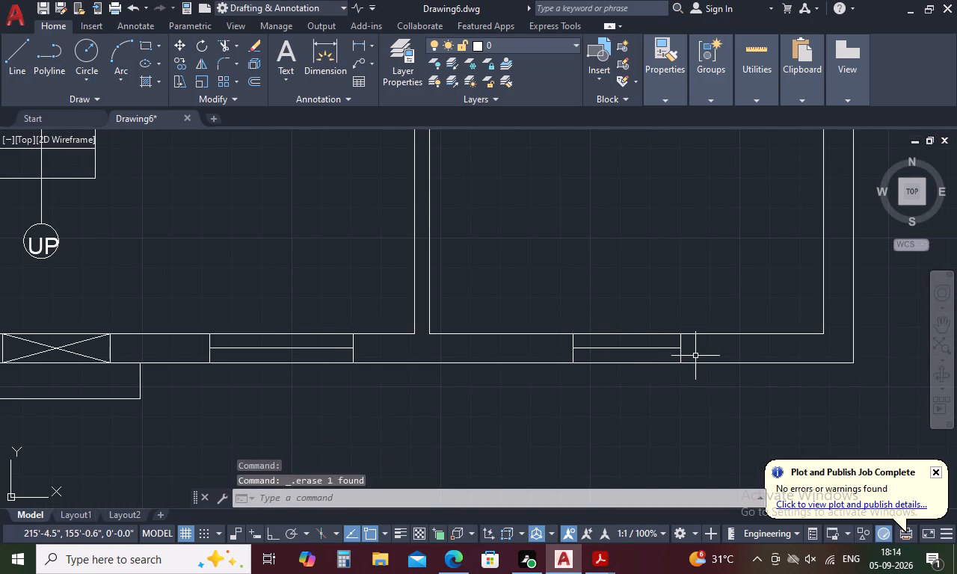
Copy the lower-right room's bottom window straight up with Ortho on into the upper-right room's top wall.
left_click_drag(697, 354, 543, 342)
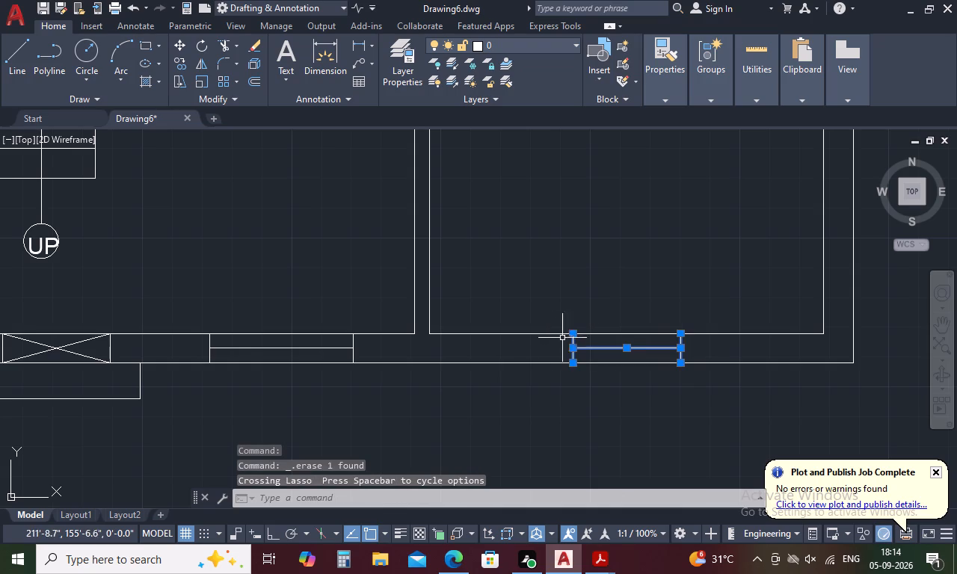
right_click(644, 299)
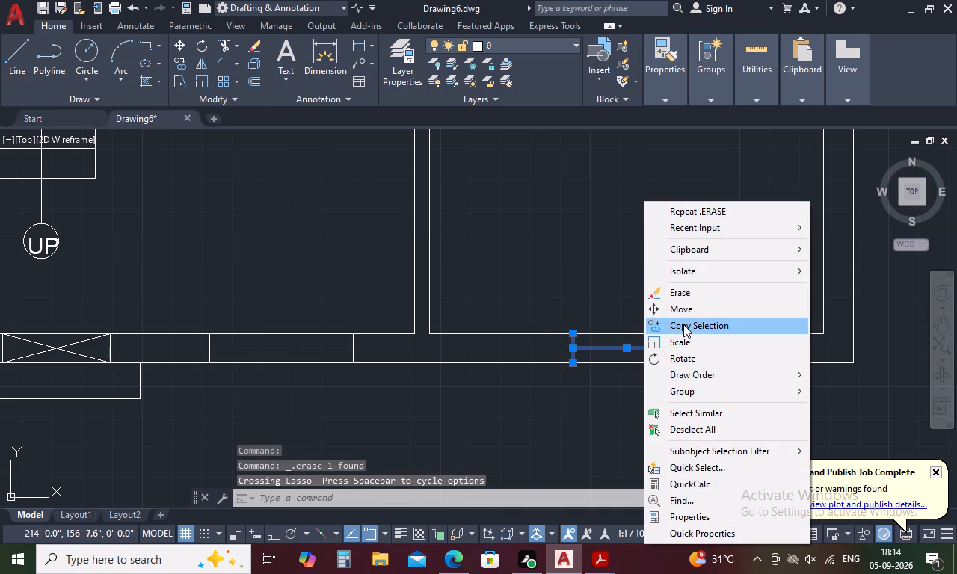
left_click(683, 324)
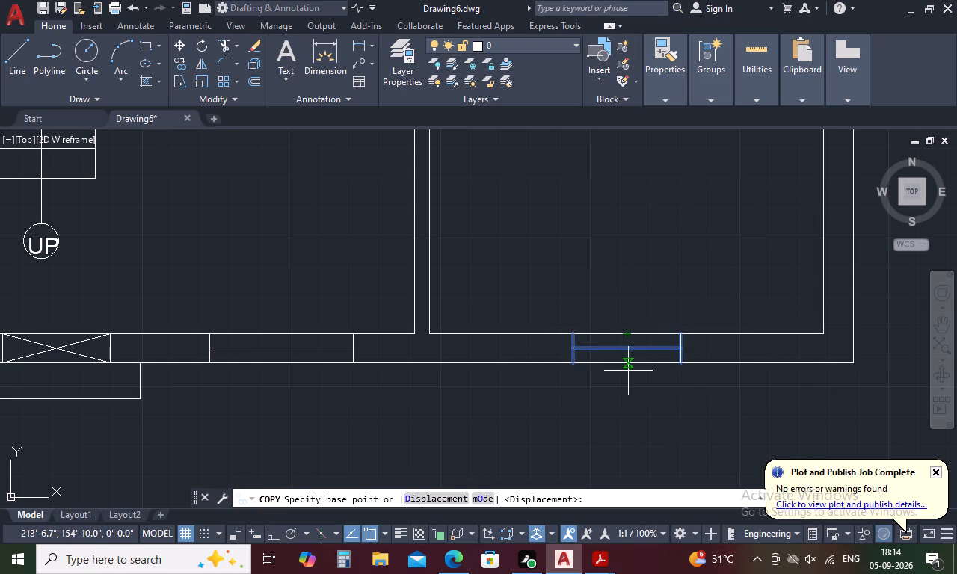
left_click(629, 364)
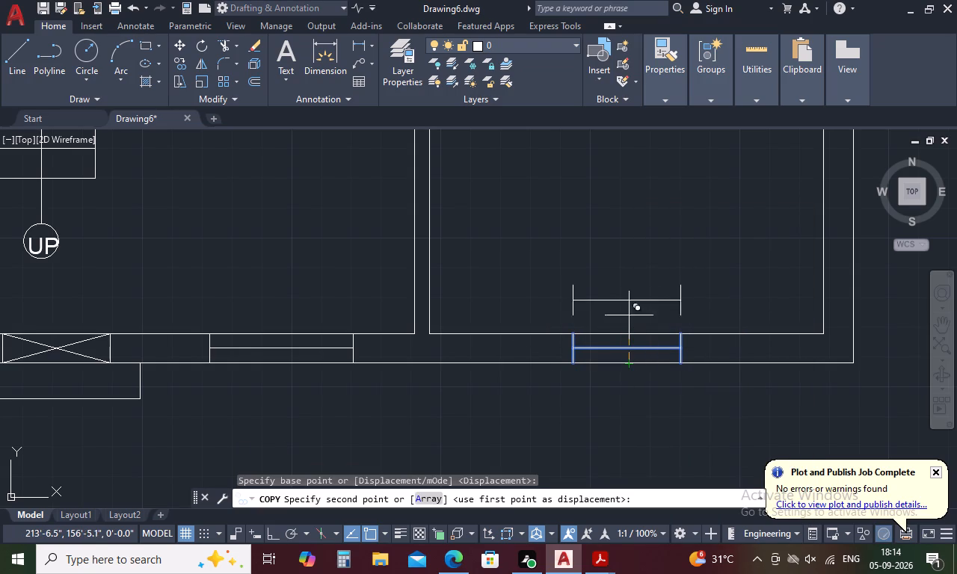
scroll(627, 306, "down", 4)
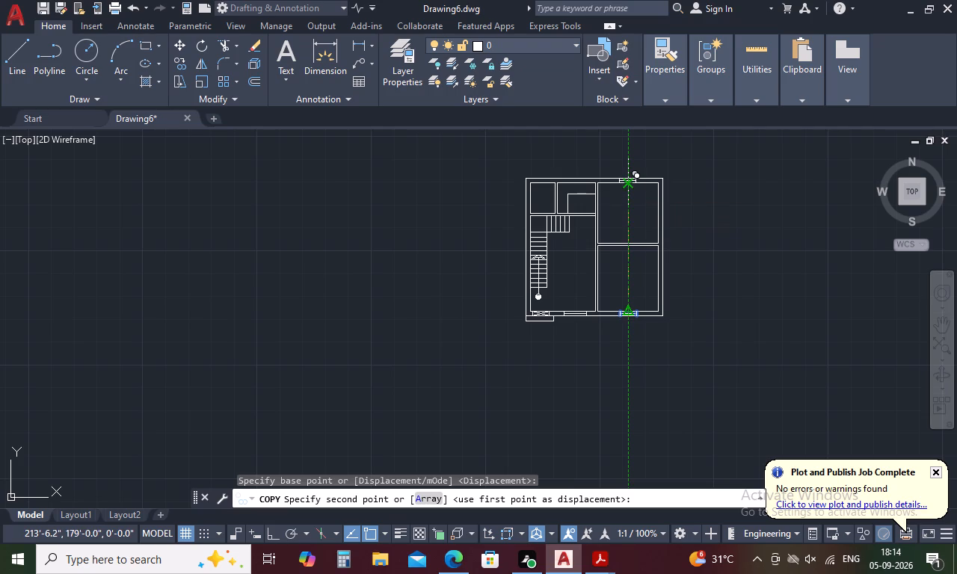
scroll(628, 184, "up", 3)
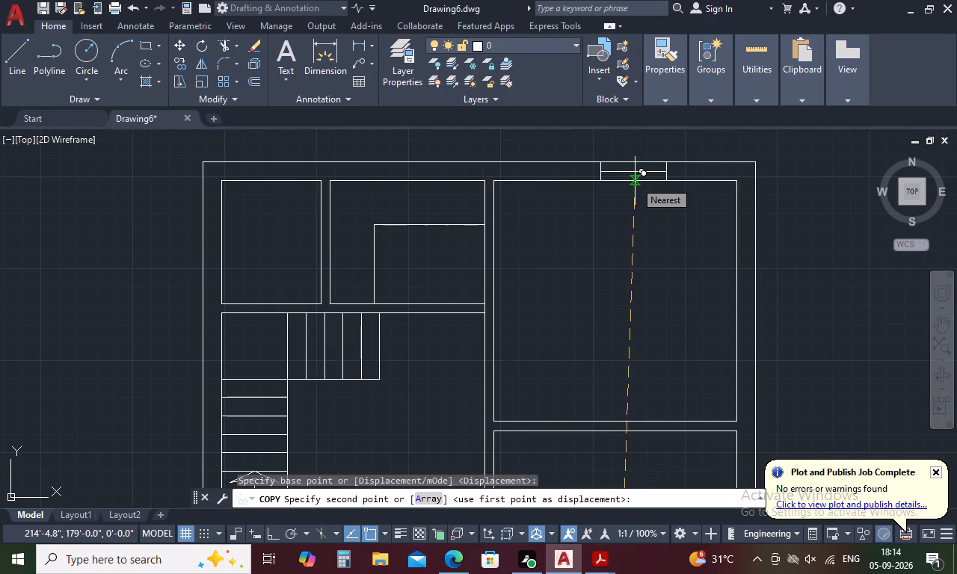
key("F8")
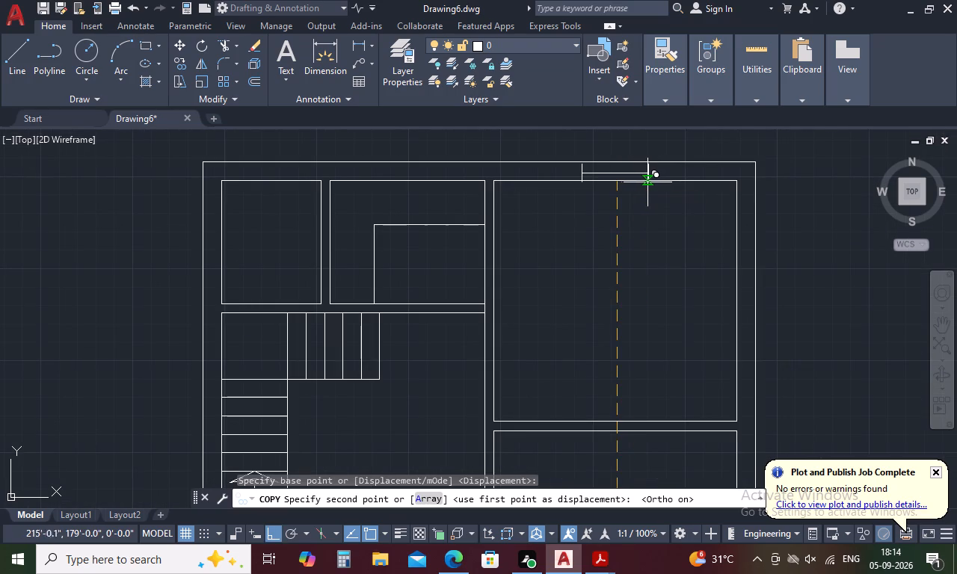
left_click(618, 182)
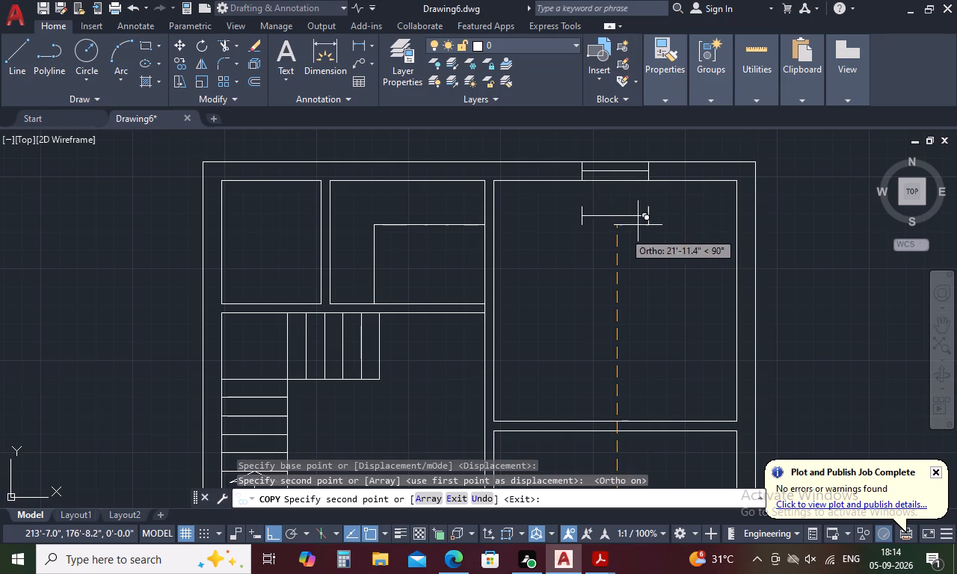
key("Escape")
Draw a line across the thickness of the counter room's top wall at the midpoint of its inner face.
scroll(591, 238, "down", 4)
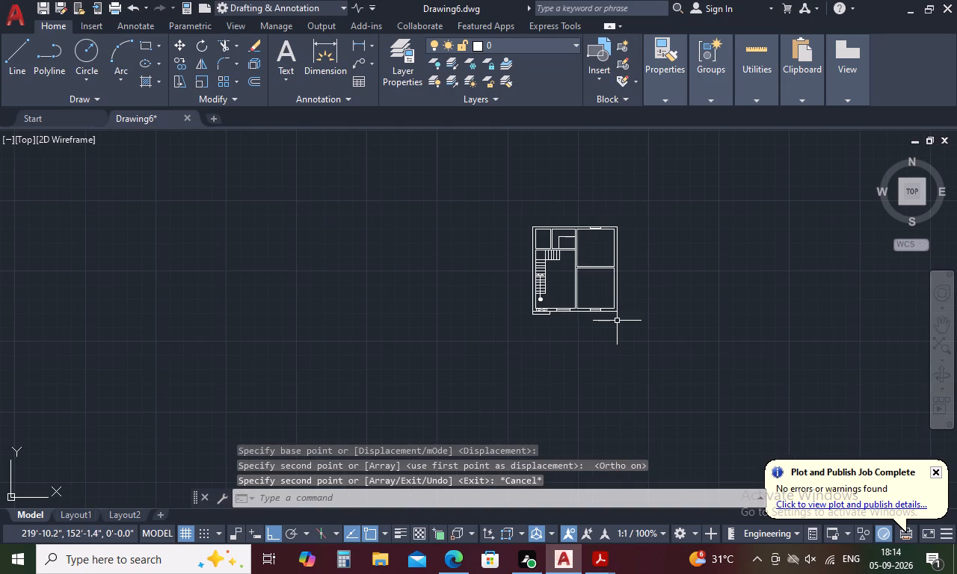
scroll(627, 294, "up", 1)
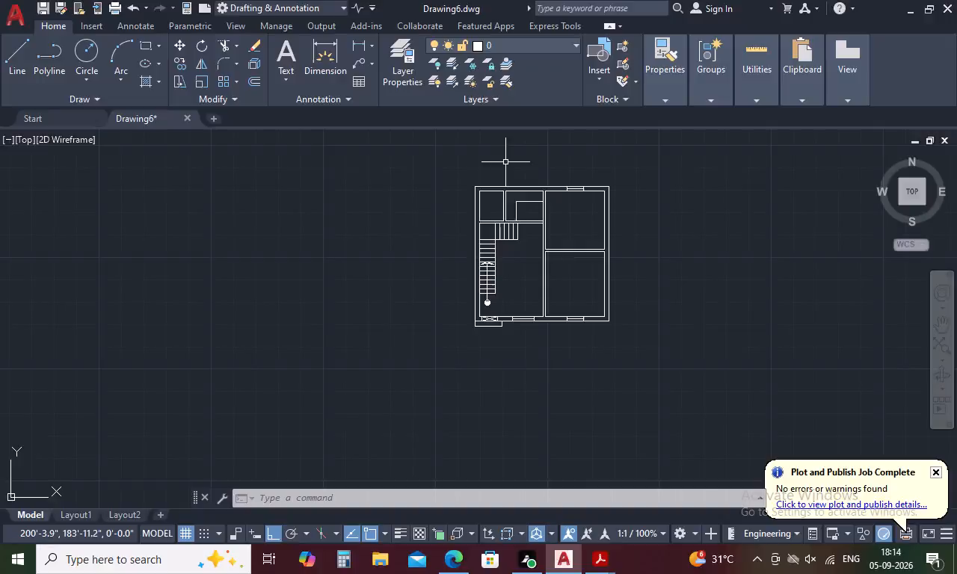
scroll(515, 181, "up", 3)
key("Escape")
key("l")
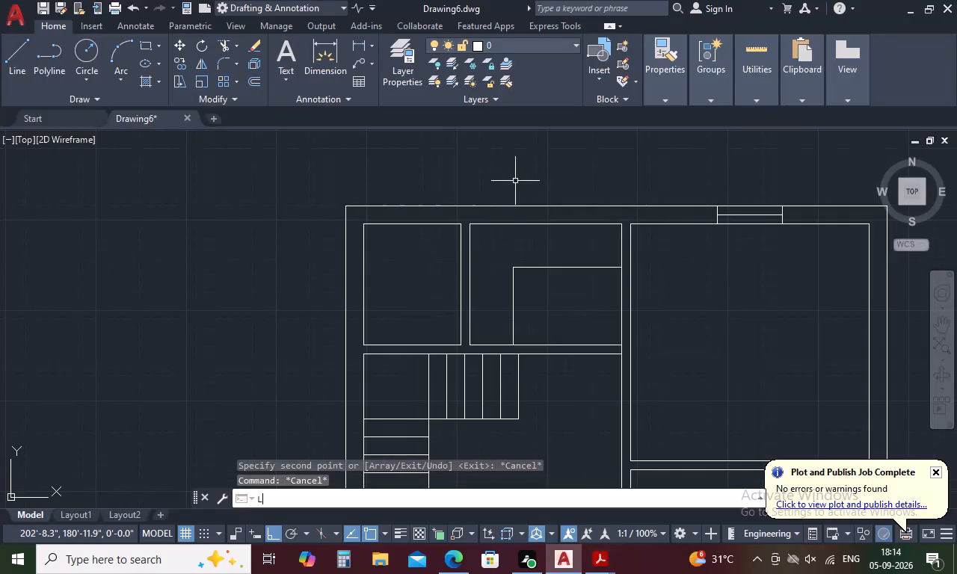
key("space")
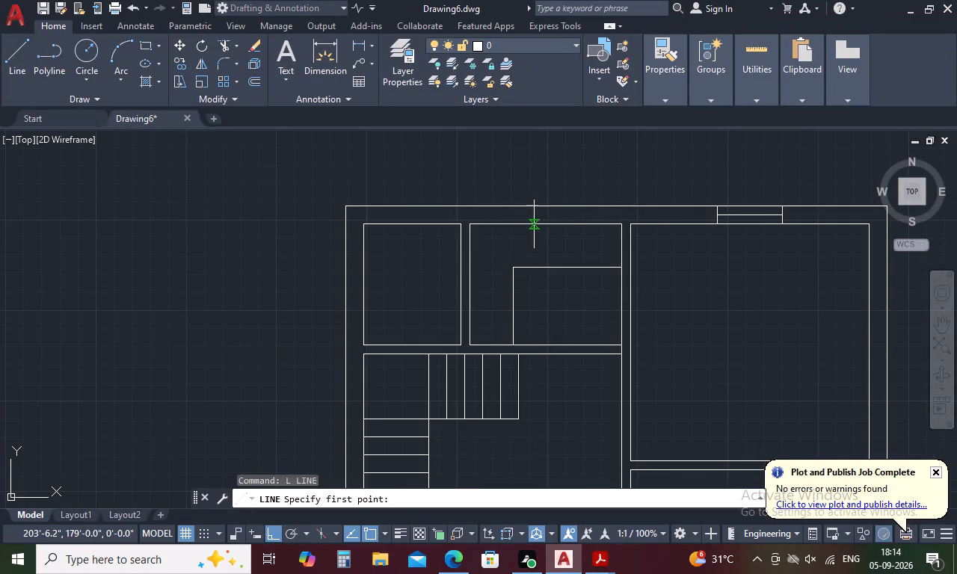
left_click(546, 223)
left_click(549, 205)
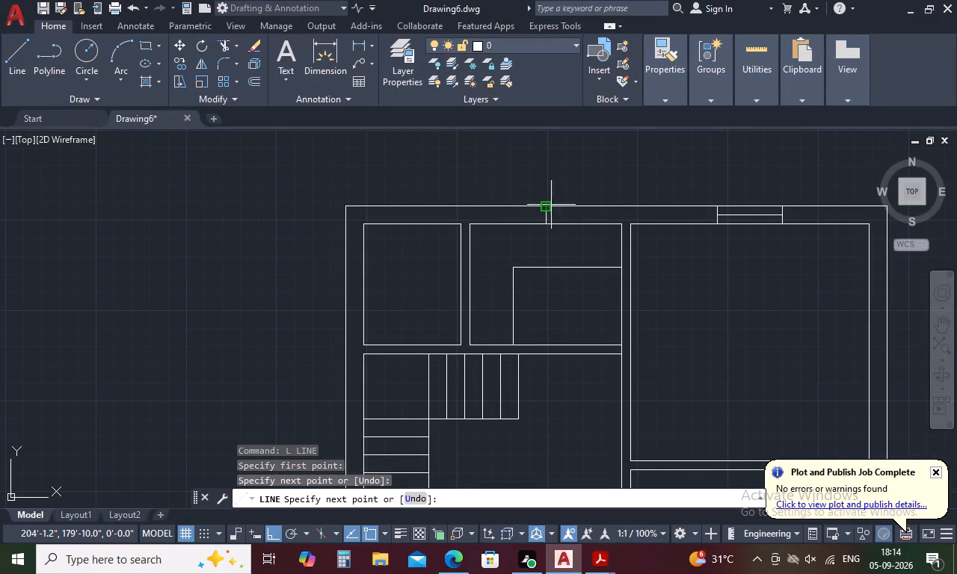
key("Escape")
Offset the line across the counter room's top wall 1'2" to each side to form the window jambs.
type("O")
key("space")
key("1")
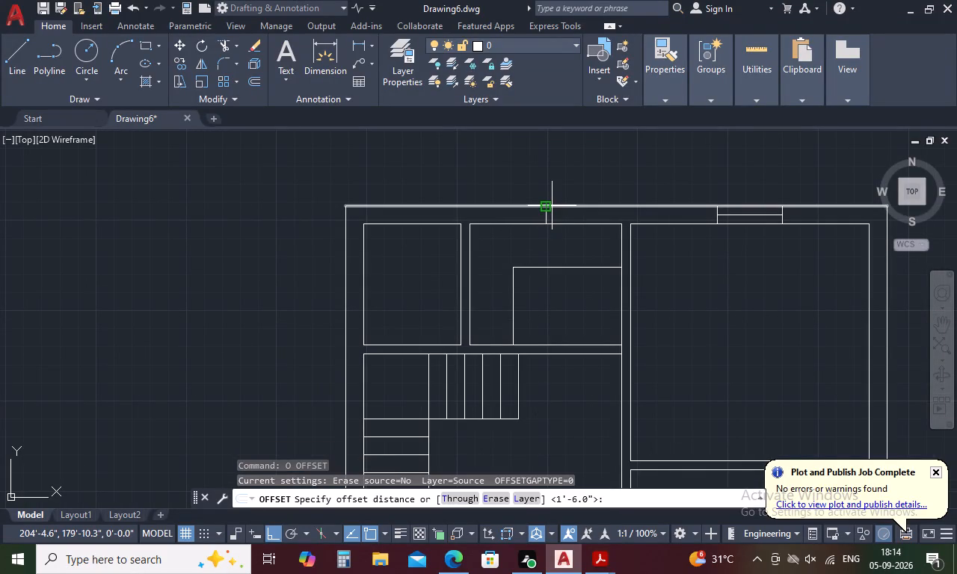
type("'2\"")
key("Return")
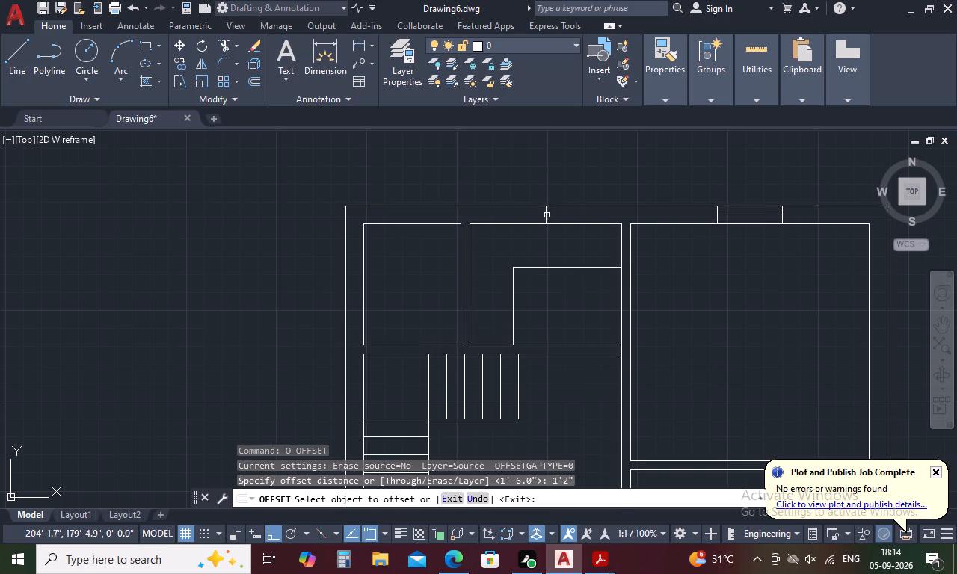
left_click(546, 217)
left_click(572, 217)
left_click(545, 219)
left_click(521, 207)
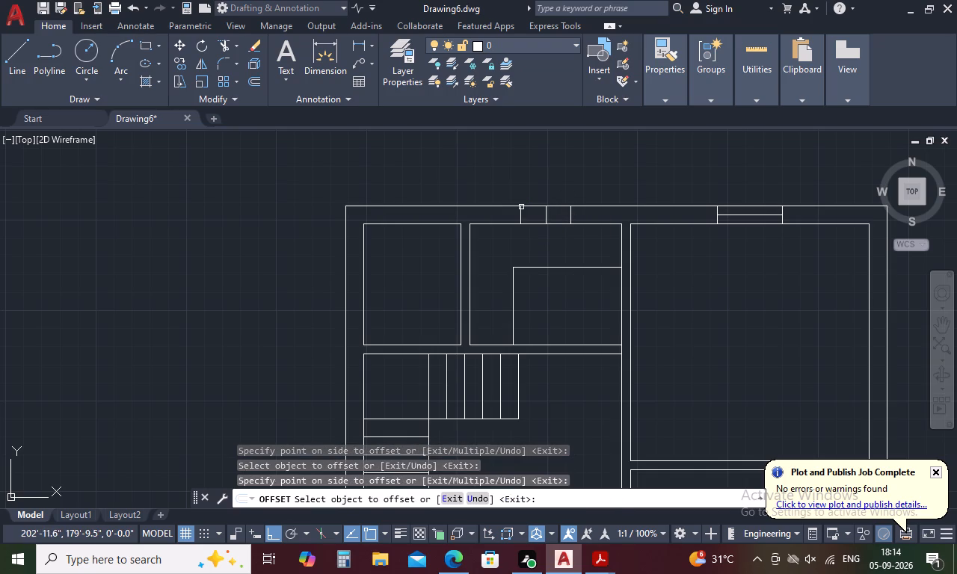
key("Escape")
Draw the window's centre line between the midpoints of the two jambs in the counter room's top wall.
key("l")
key("space")
left_click(523, 217)
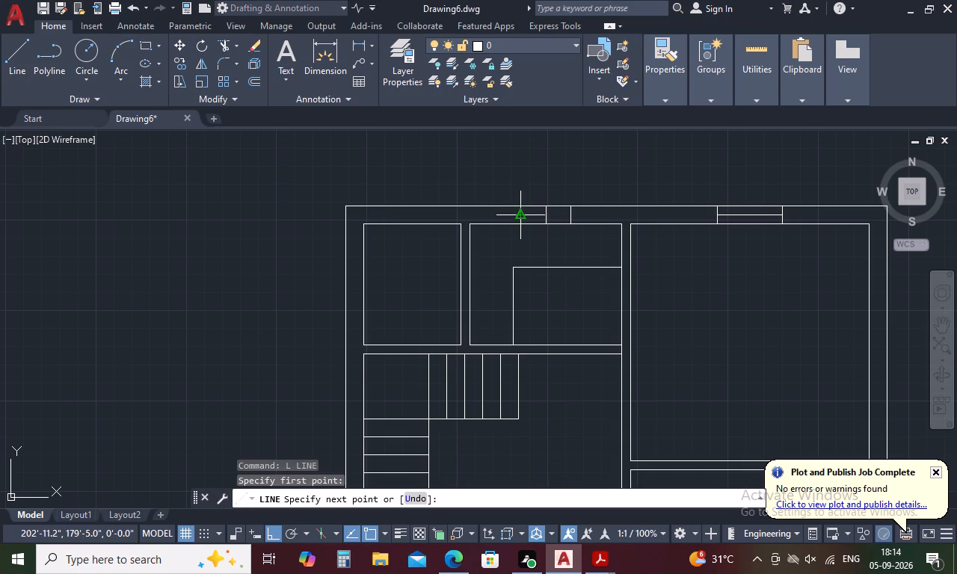
left_click(572, 218)
key("Escape")
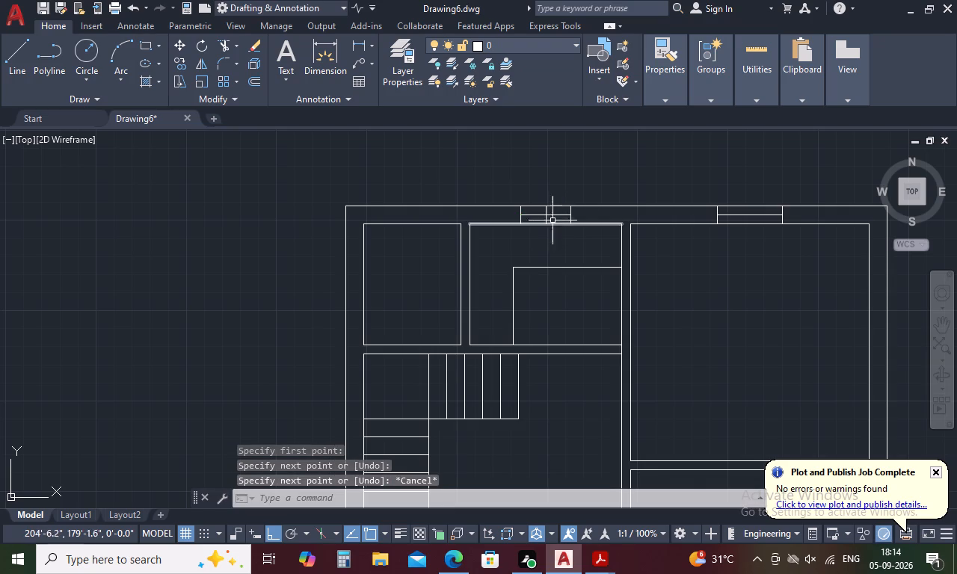
Erase the middle construction line across the counter room's top window.
left_click(547, 219)
key("Delete")
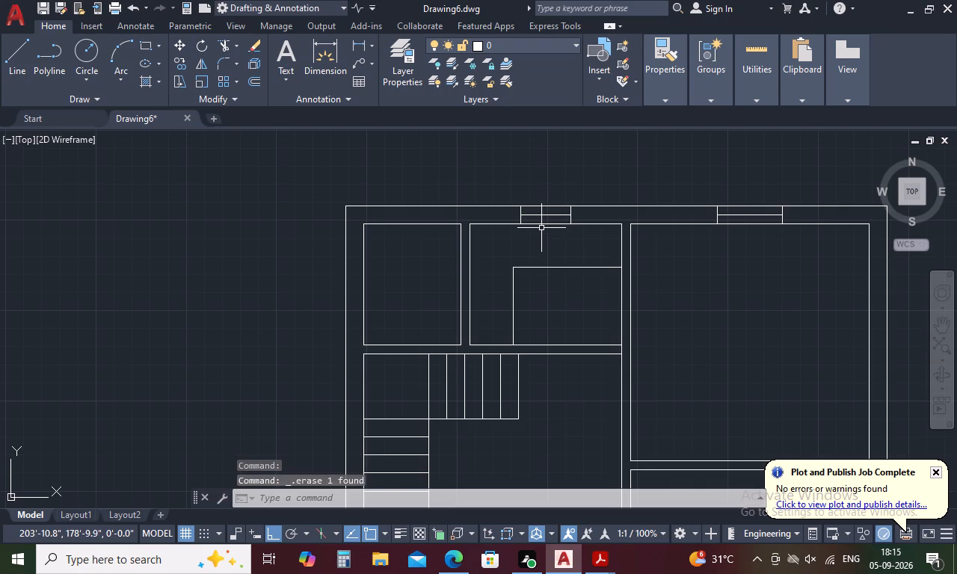
Draw a line across the left outer wall's thickness beside the stair landing, just below the horizontal partition.
scroll(541, 228, "down", 1)
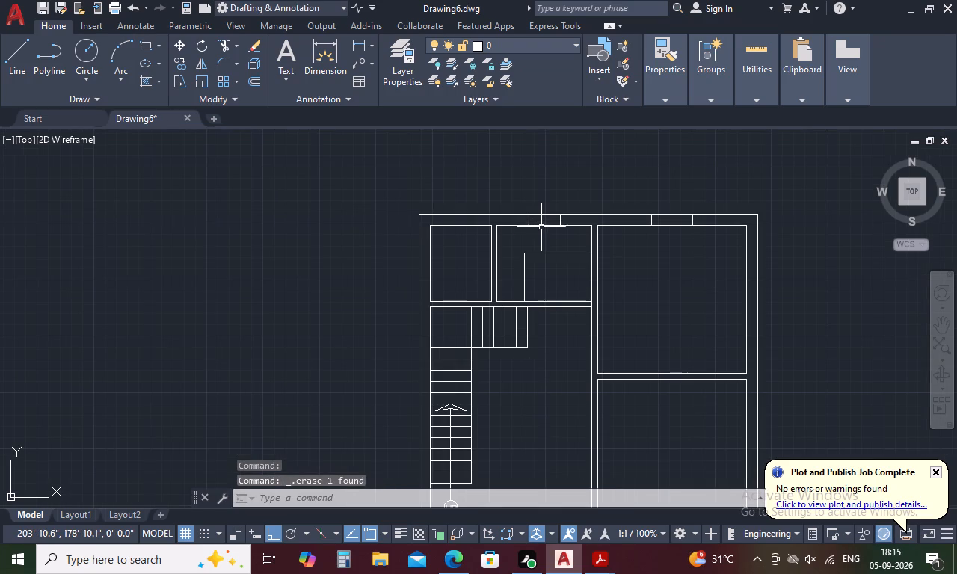
scroll(402, 336, "up", 1)
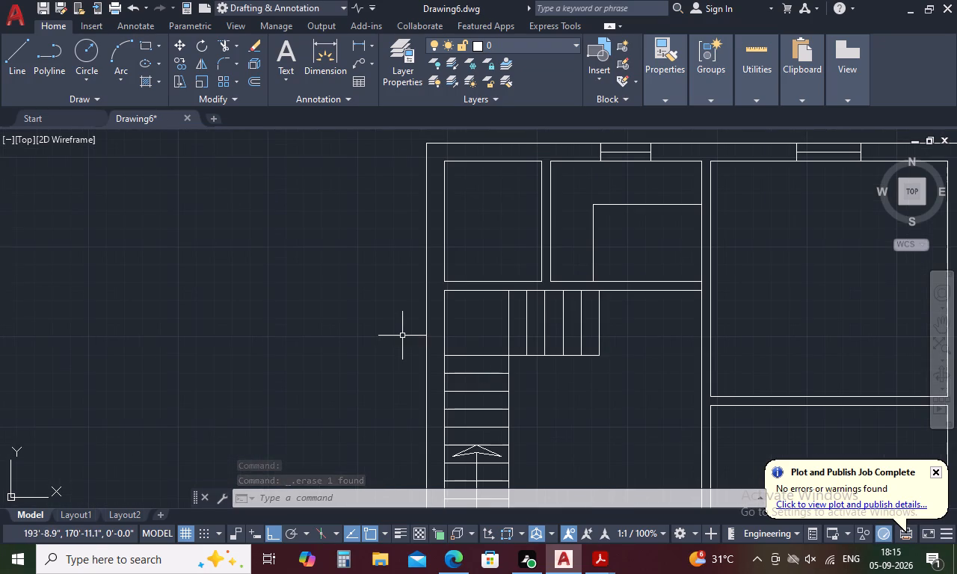
key("Escape")
type("L")
key("space")
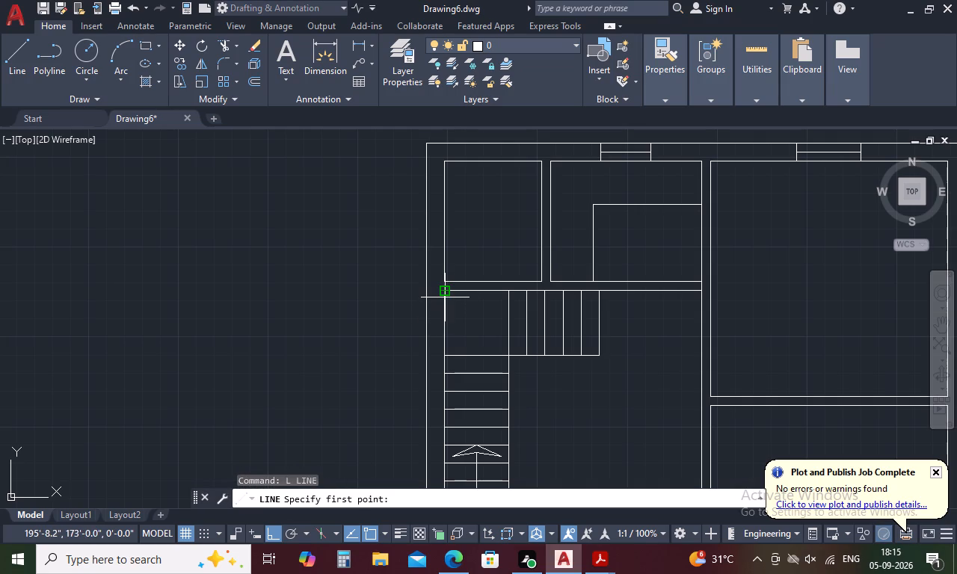
scroll(445, 297, "up", 4)
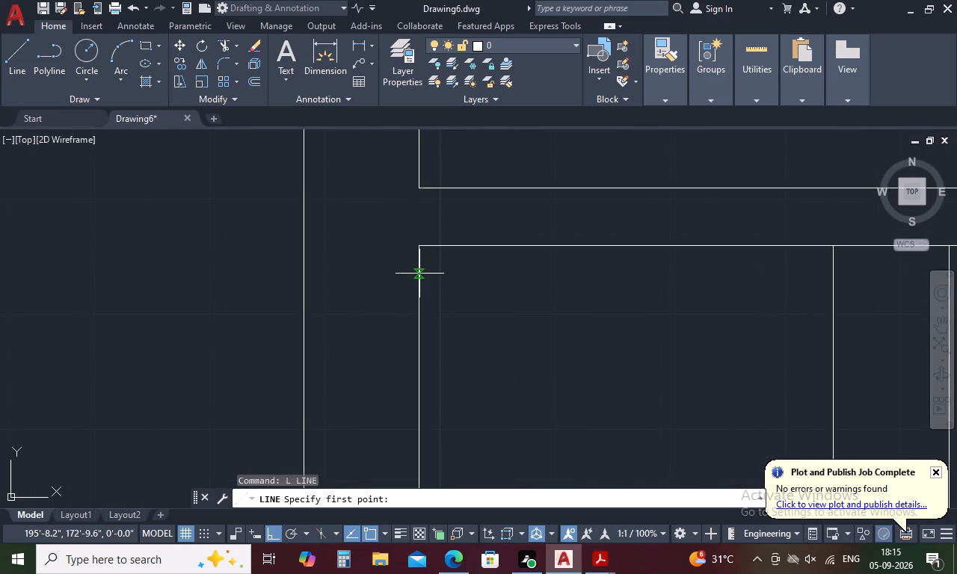
left_click(418, 271)
left_click(305, 274)
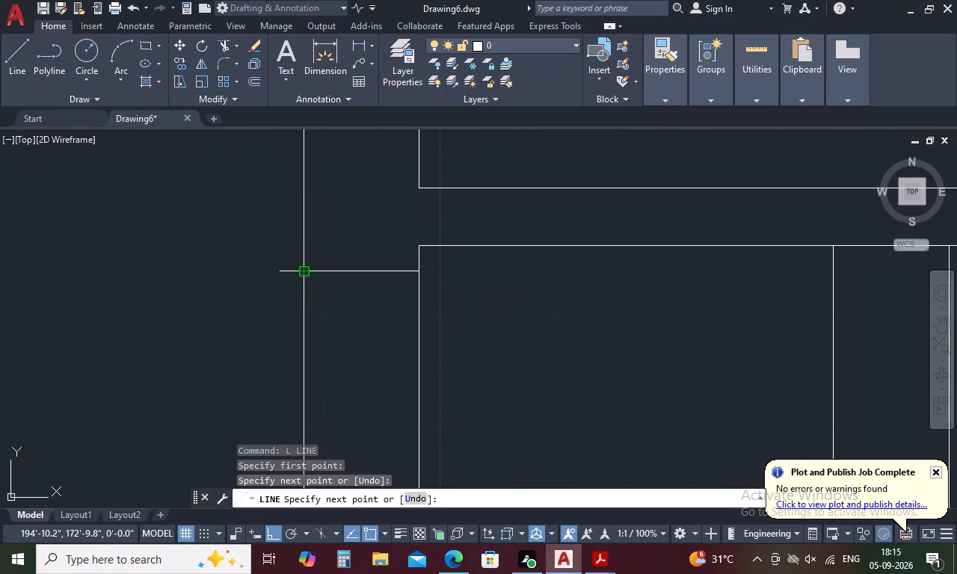
key("Escape")
Offset the line across the left outer wall 3' downward to form the landing window's second jamb.
type("O 3")
type("'")
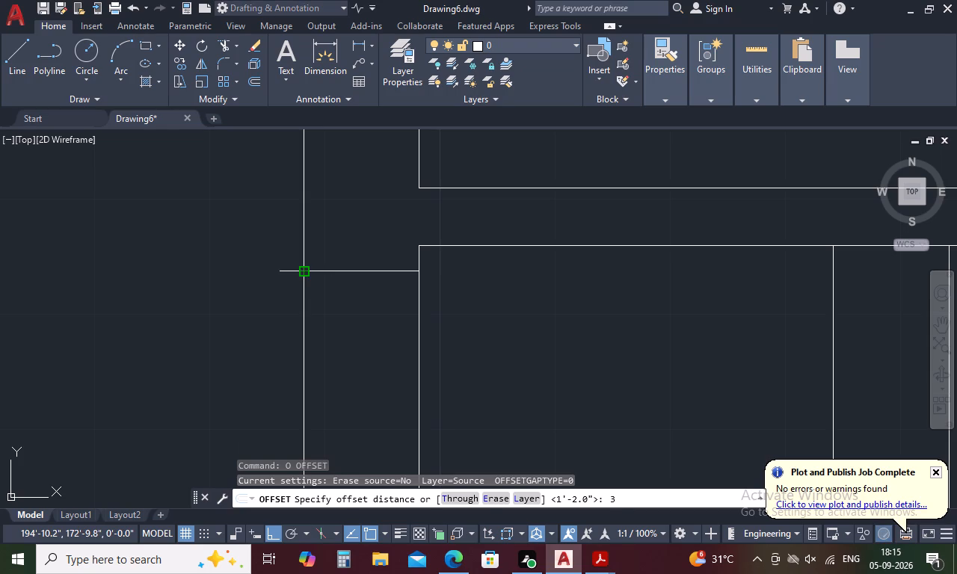
key("space")
left_click(327, 271)
scroll(351, 303, "down", 4)
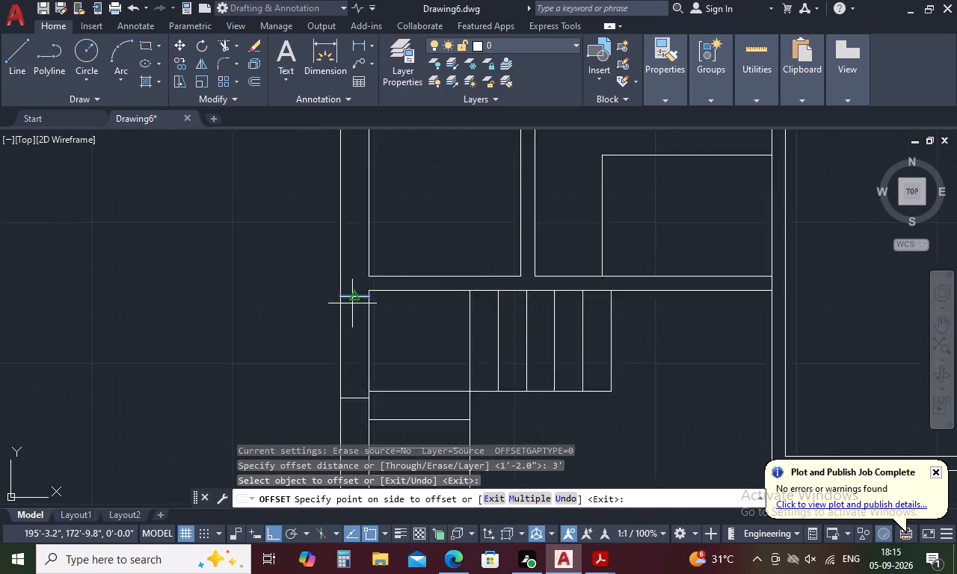
left_click(354, 325)
key("Escape")
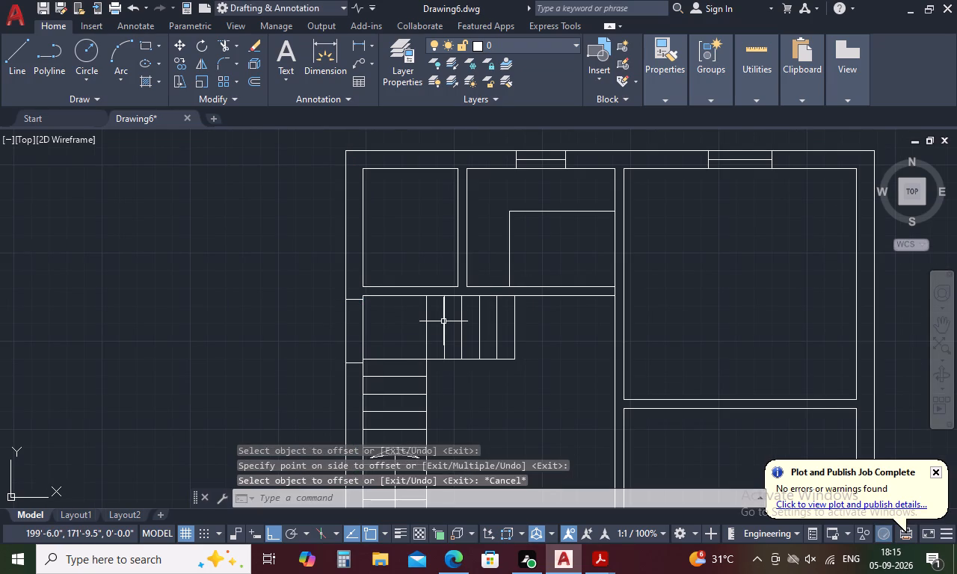
Draw the landing window's centre line between the midpoints of its two jambs in the left outer wall.
type("L")
key("space")
left_click(355, 297)
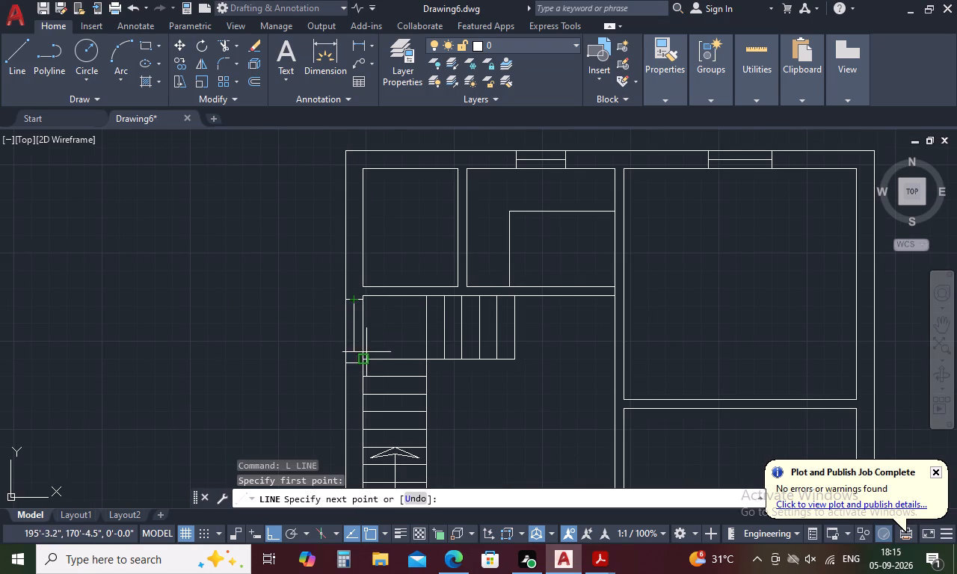
left_click(354, 365)
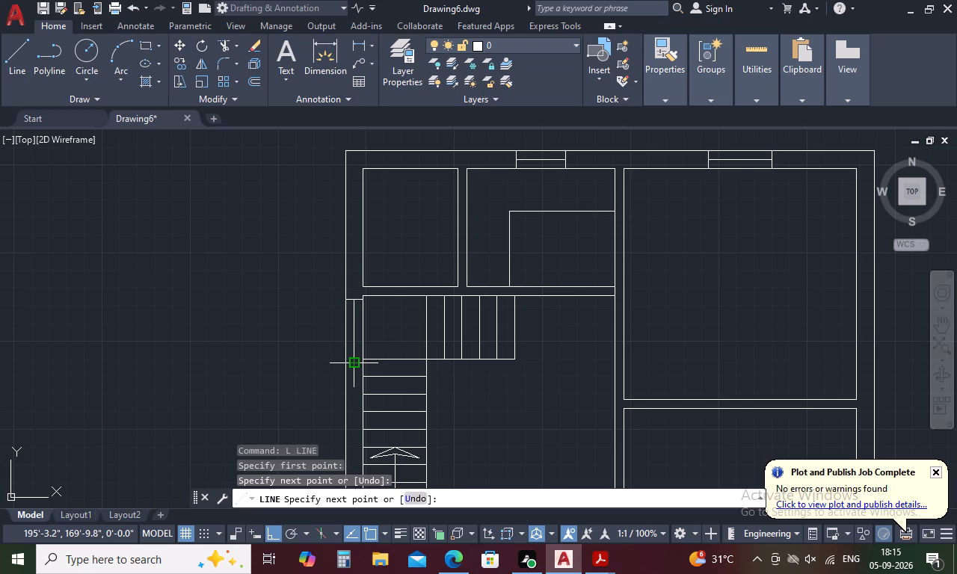
key("Escape")
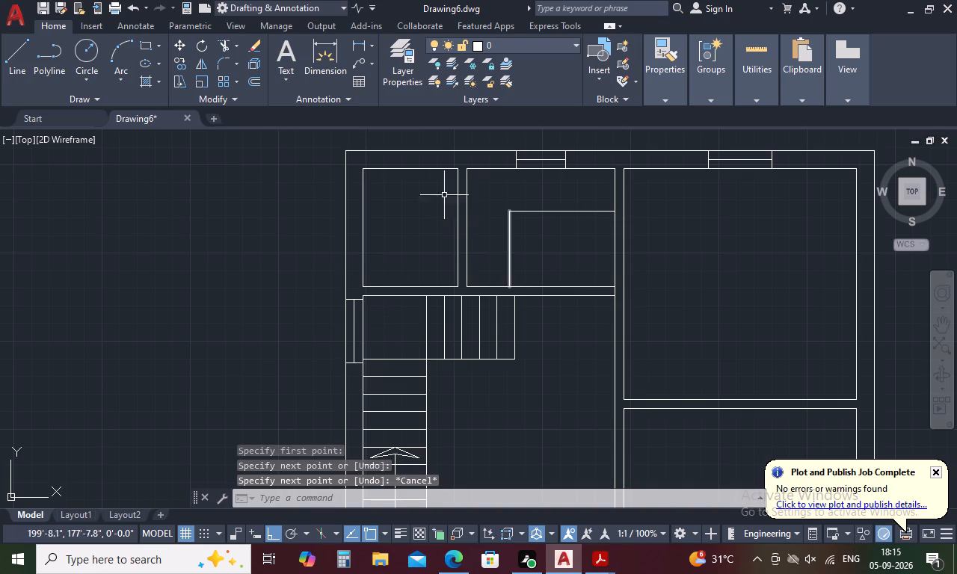
Draw a line across the top outer wall's thickness at the midpoint of the small top-left room's inner wall line.
type("L")
key("space")
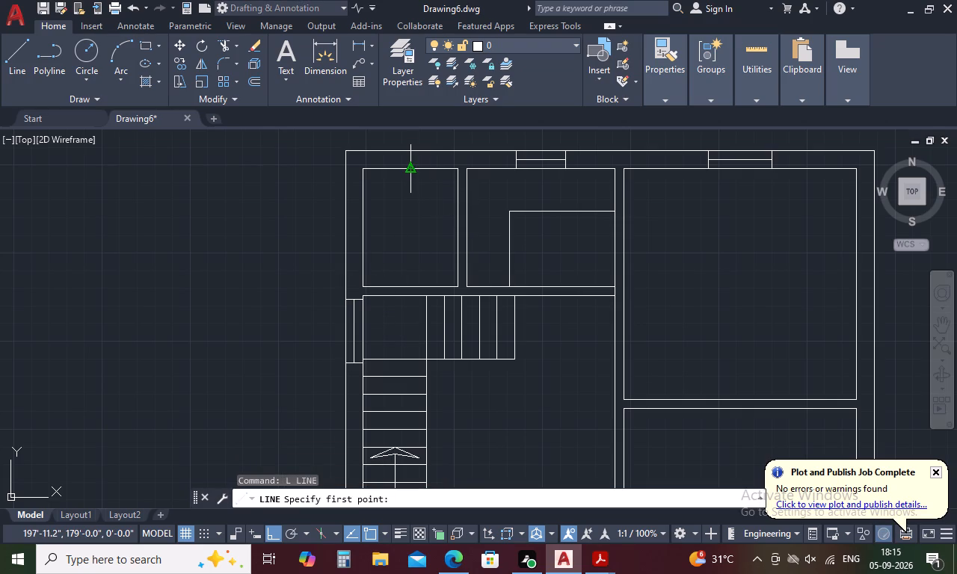
left_click(408, 168)
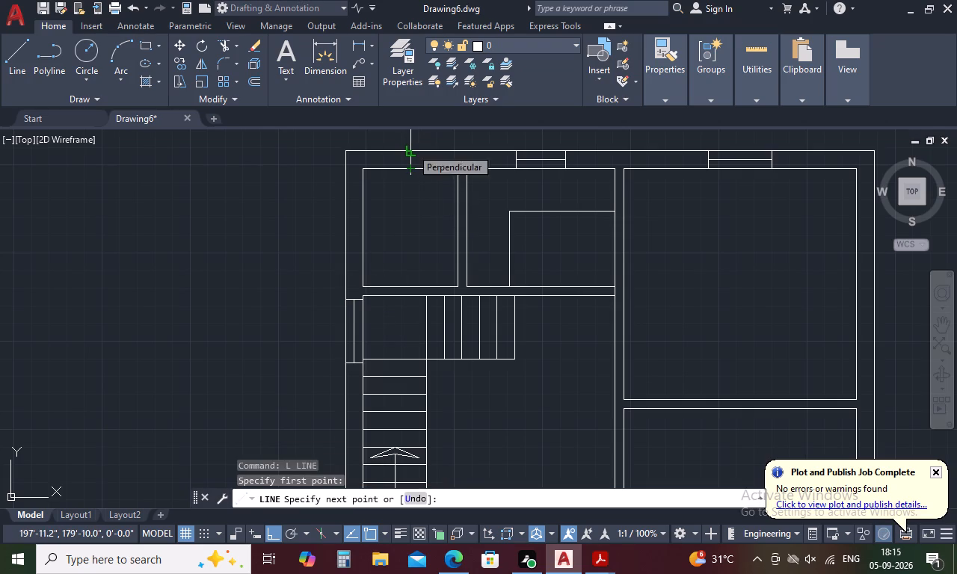
left_click(411, 148)
key("Escape")
Offset the line across the small room's top wall 1' to each side to form the window jambs.
type("O 1")
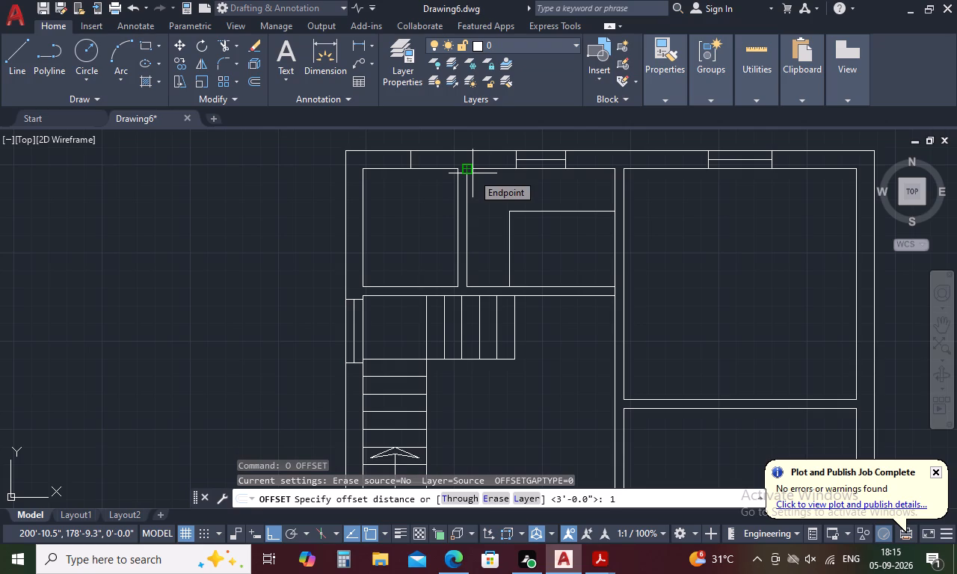
type("1'")
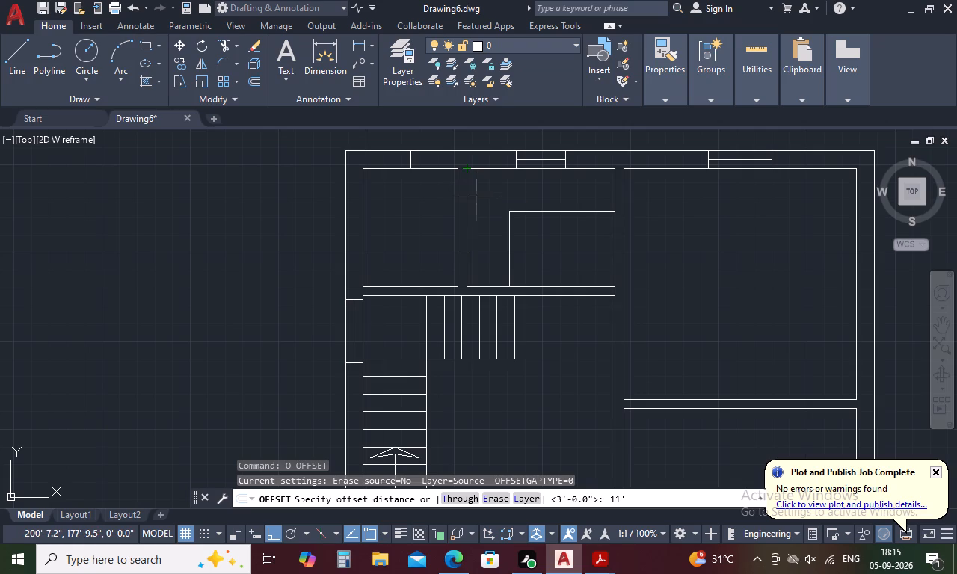
key("BackSpace")
key("BackSpace")
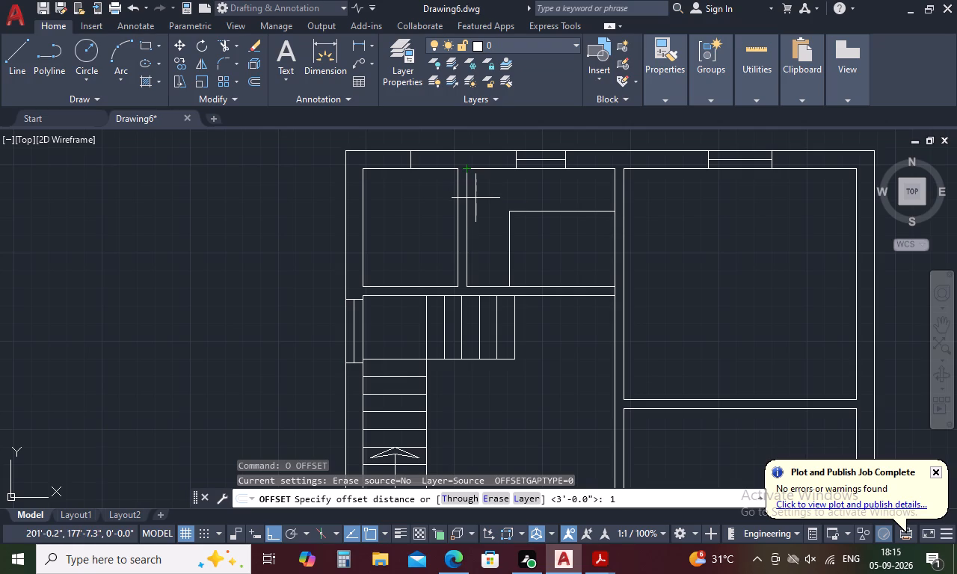
type("'")
key("space")
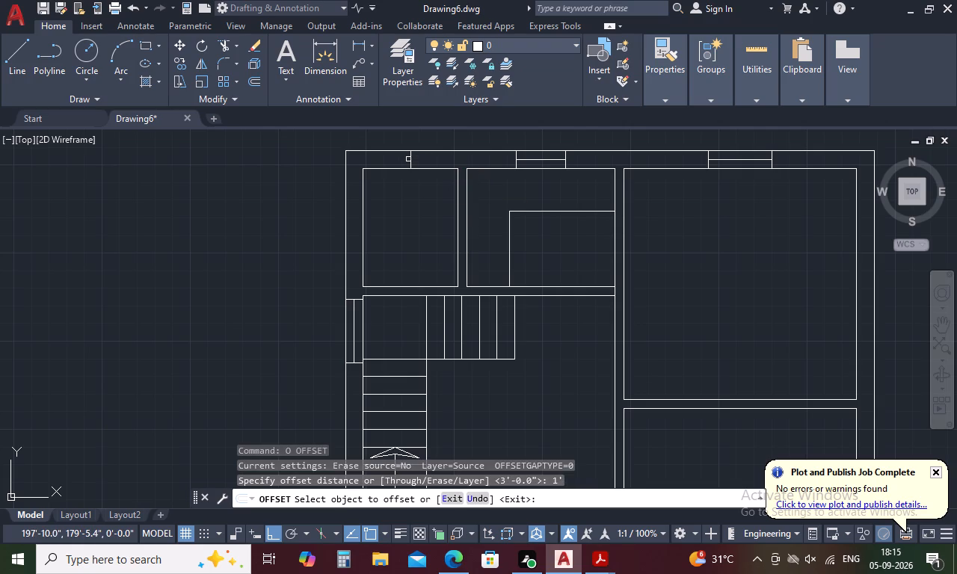
left_click(410, 159)
left_click(440, 164)
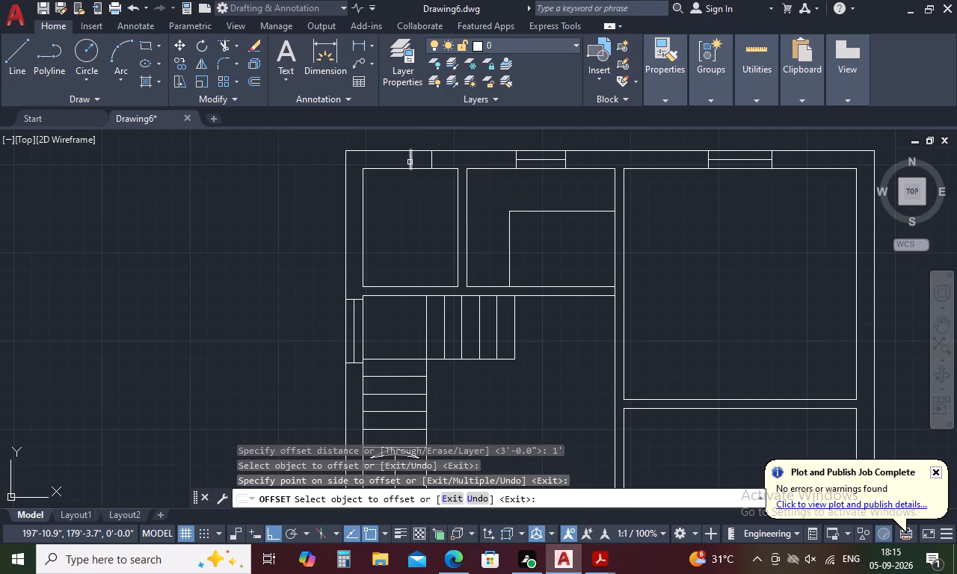
left_click(410, 162)
left_click(343, 152)
key("Escape")
Draw the small room's window centre line between the midpoints of its two jambs.
type("L")
key("space")
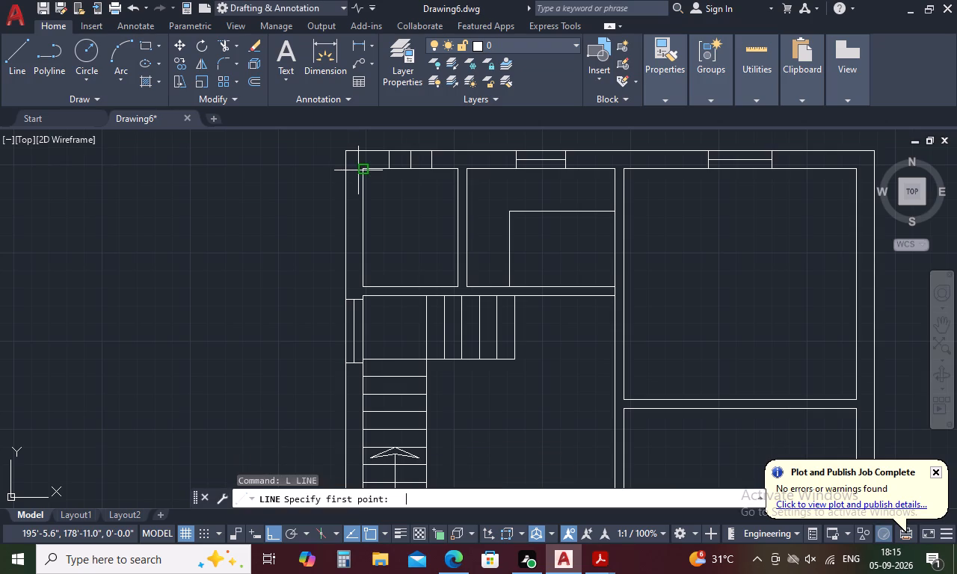
left_click(389, 159)
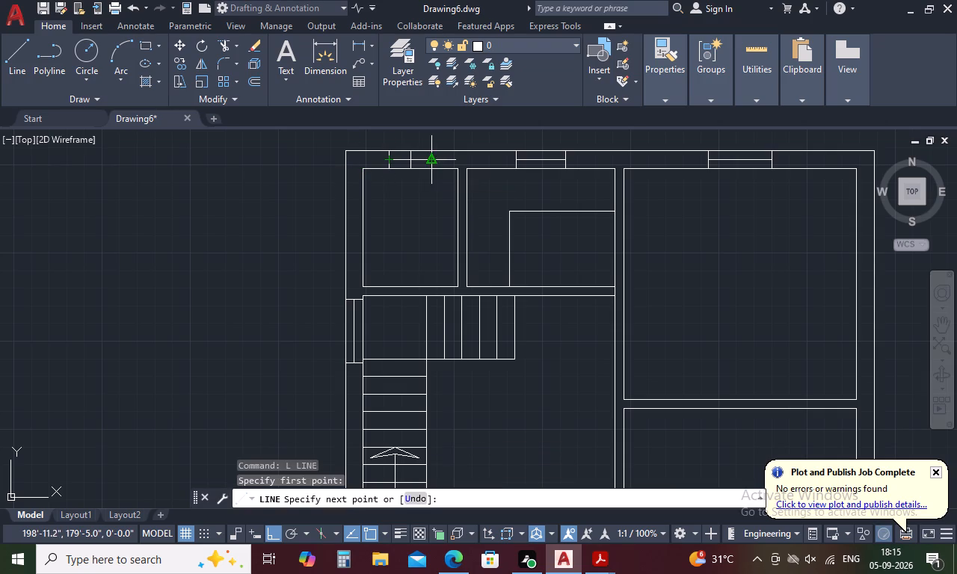
left_click(429, 161)
key("Escape")
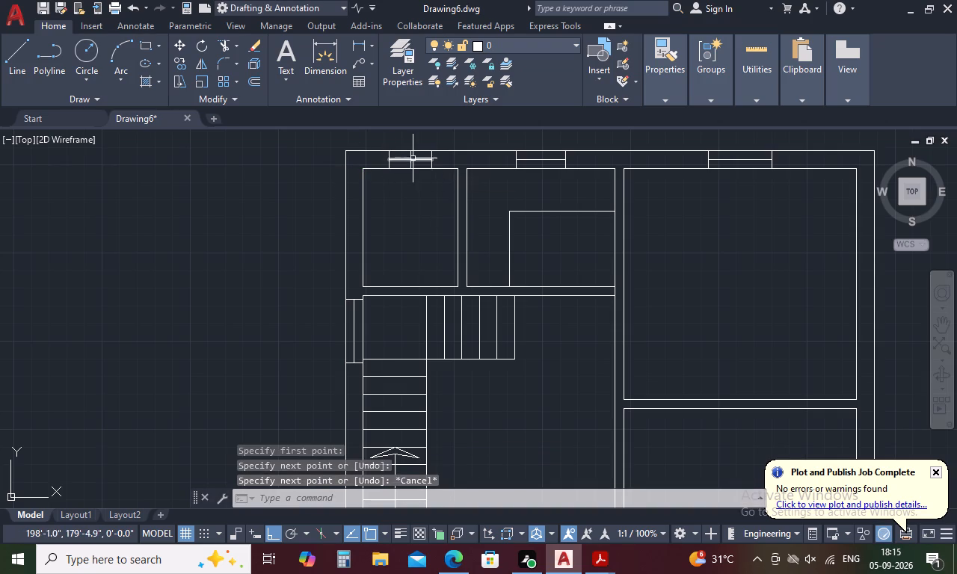
Erase the middle construction line across the small room's top window.
scroll(412, 157, "up", 3)
left_click(392, 182)
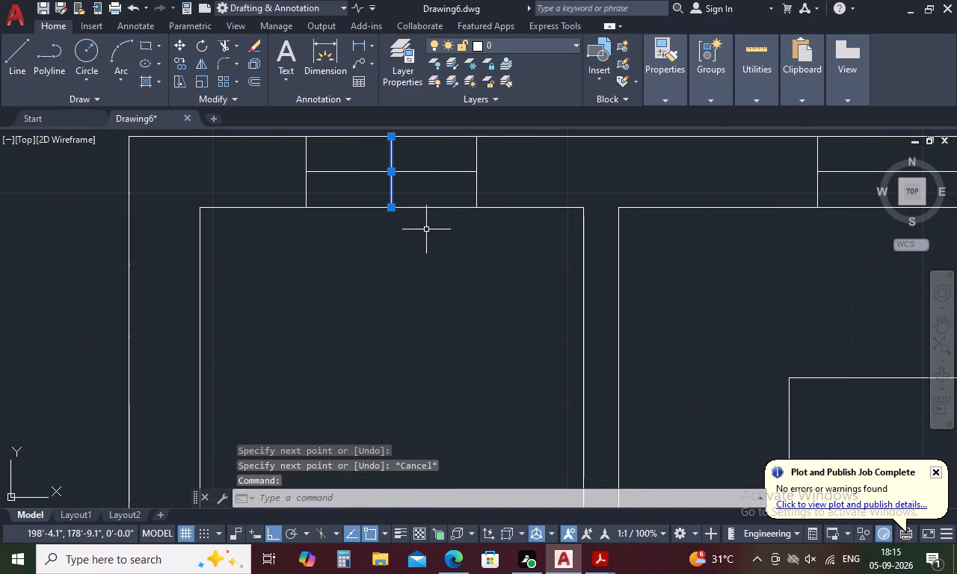
key("Delete")
Draw a door jamb line across the horizontal partition, 5" left of the small top-left room's lower-right corner.
scroll(417, 224, "down", 4)
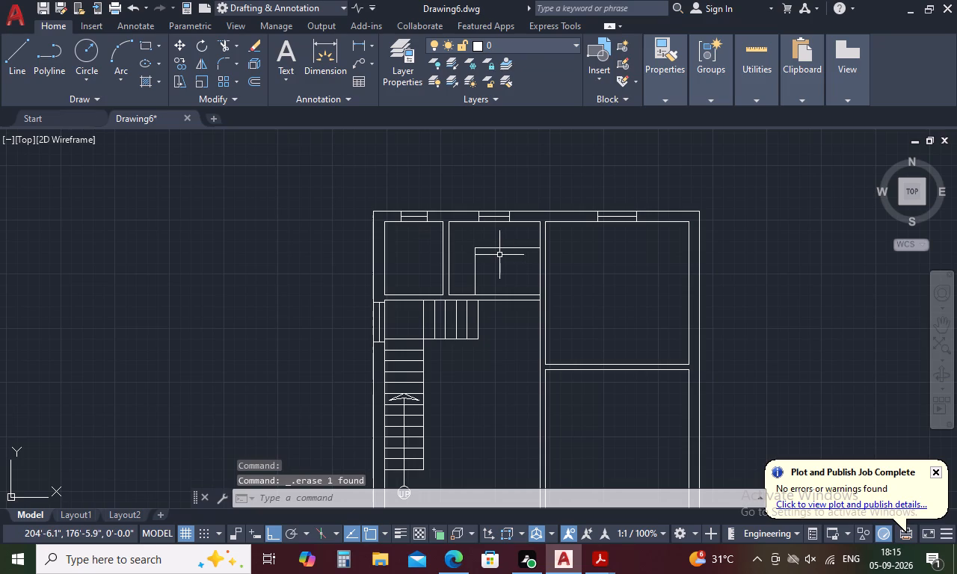
scroll(499, 255, "down", 1)
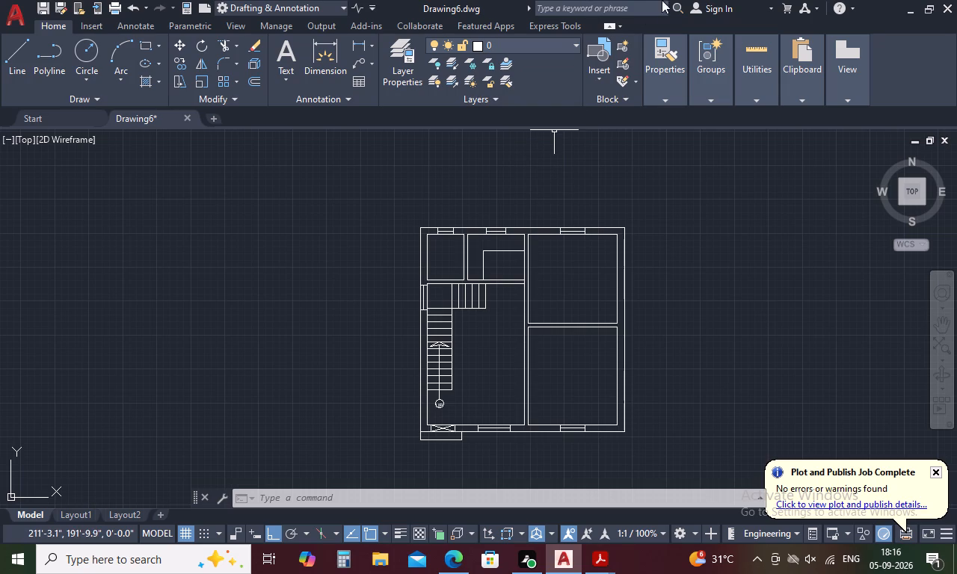
key("Escape")
type("L TK")
key("space")
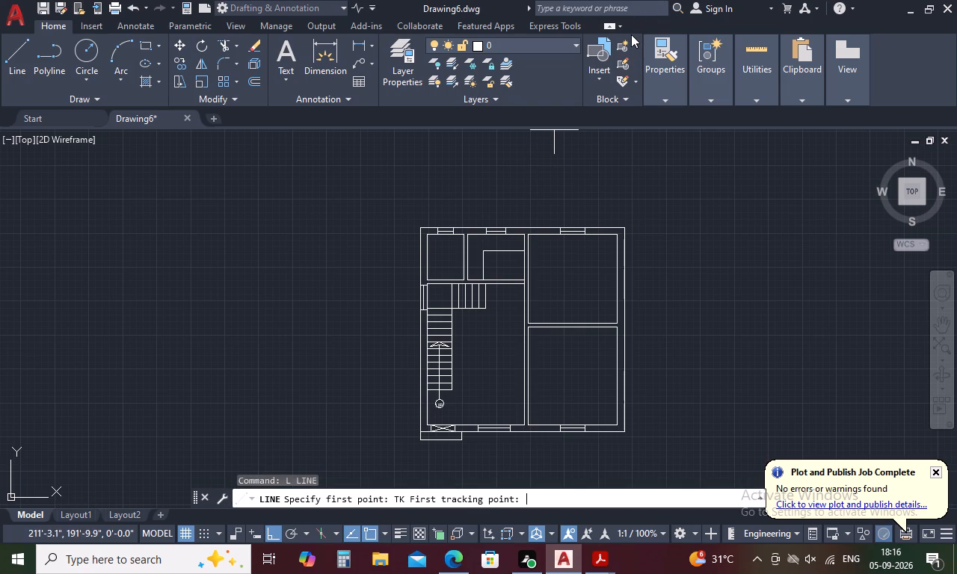
scroll(462, 279, "up", 3)
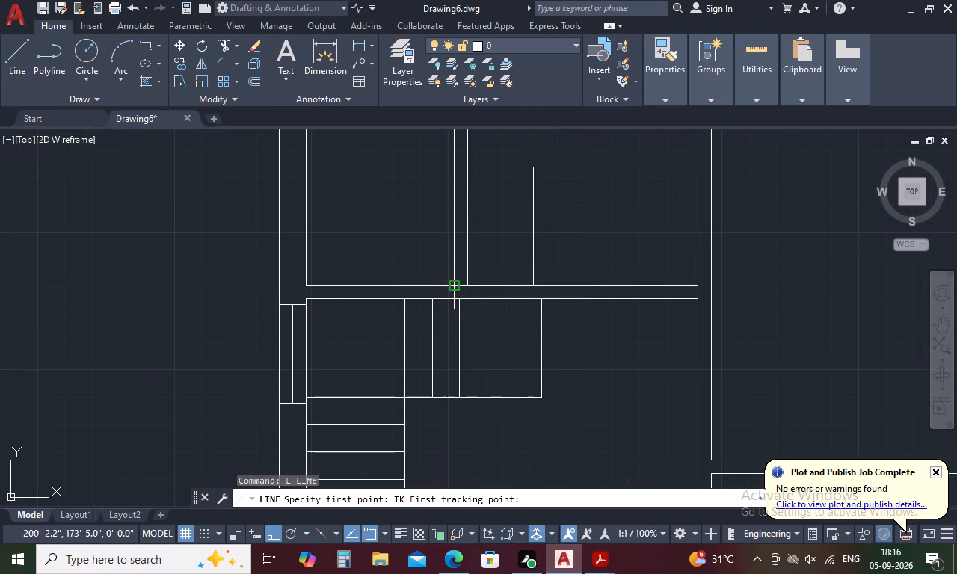
left_click(452, 286)
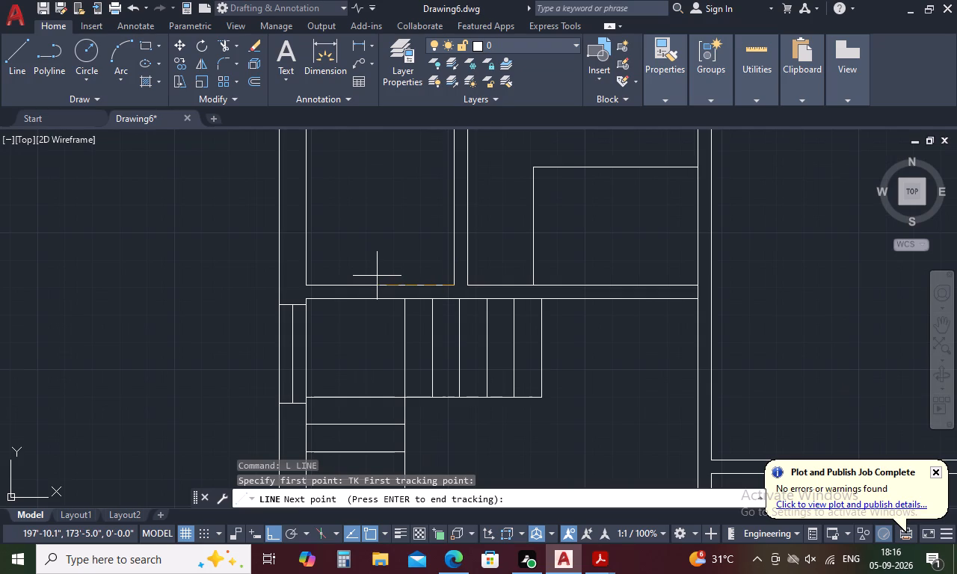
type("5")
key("space")
key("space")
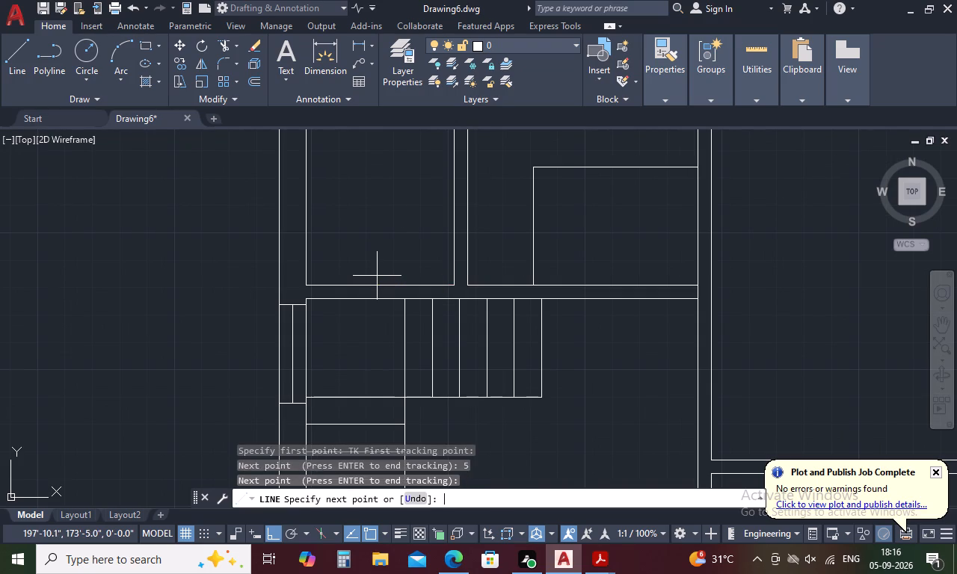
left_click(441, 303)
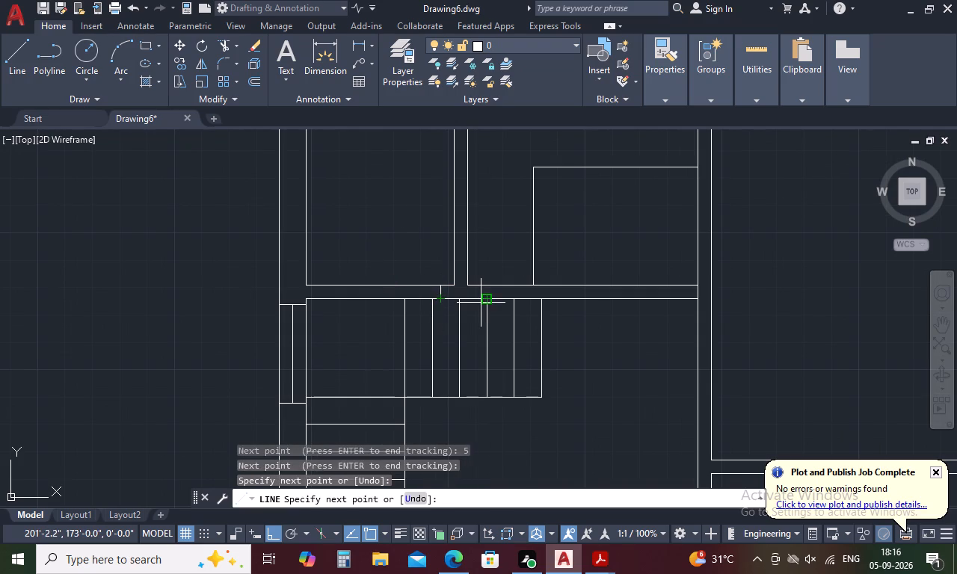
key("Escape")
Draw a 2'6" door leaf line upward into the small room from the top of the jamb.
type("L")
key("space")
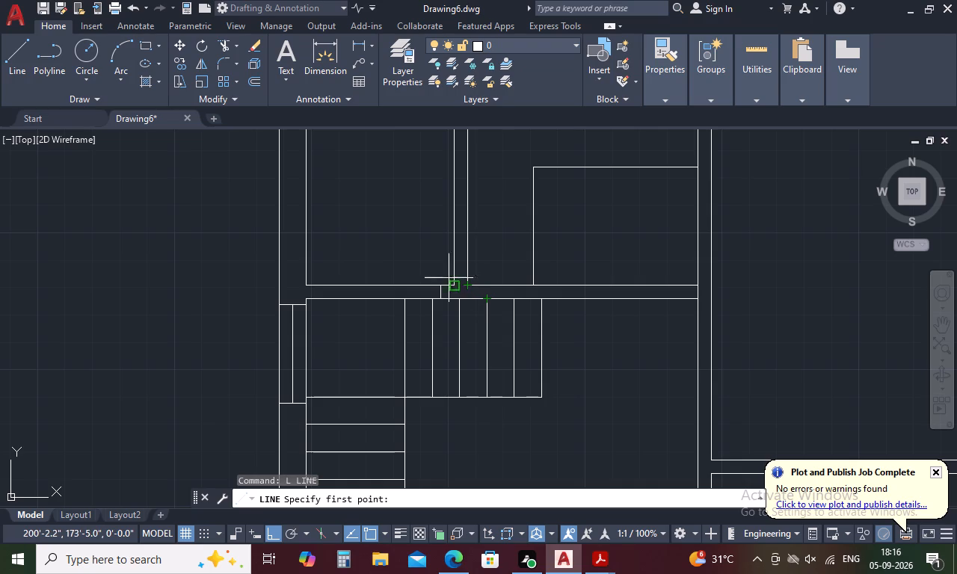
left_click(443, 287)
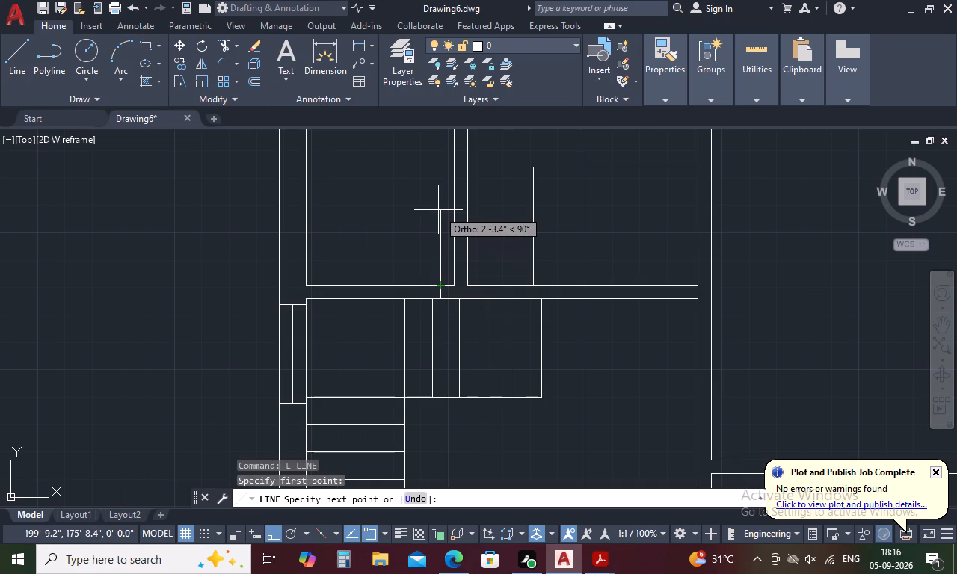
type("2'6")
key("shift+quotedbl")
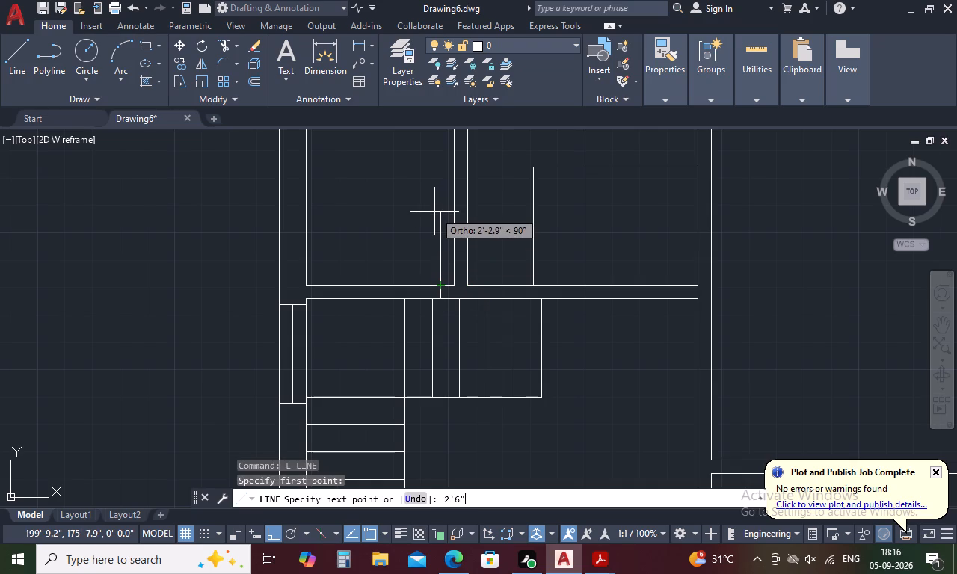
key("Return")
key("Escape")
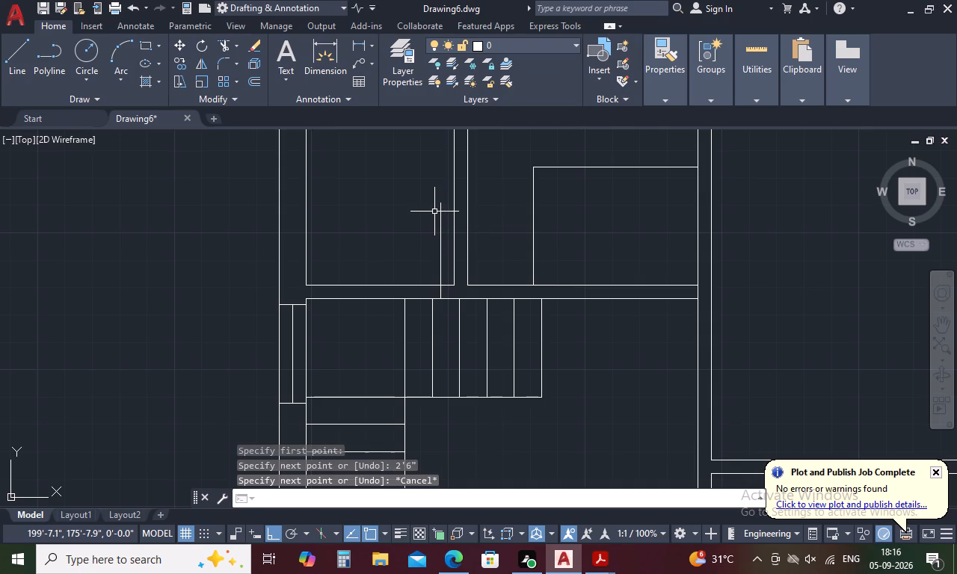
Offset the door leaf line 1" to the left to give the leaf its thickness.
type("O 1")
key("space")
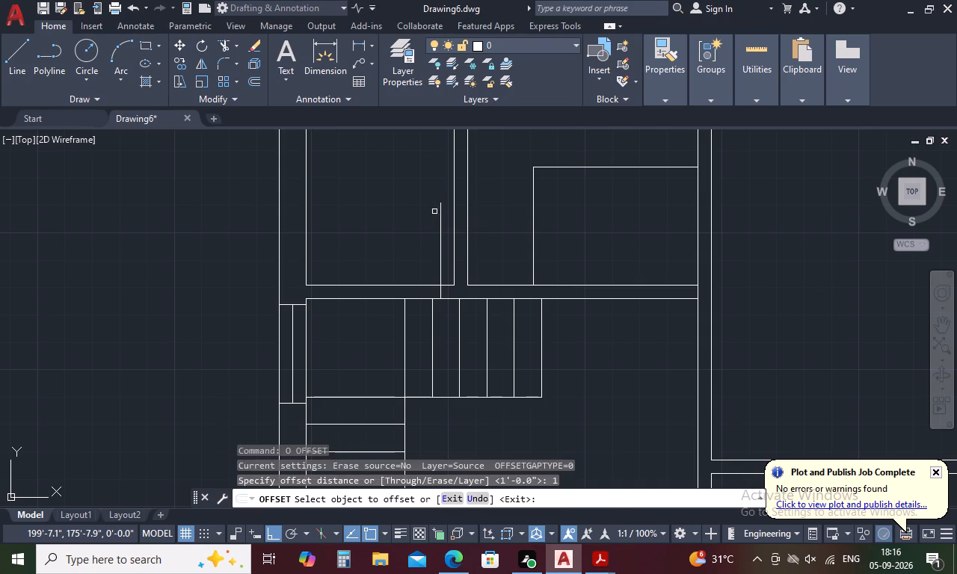
left_click(440, 224)
left_click(423, 229)
key("Escape")
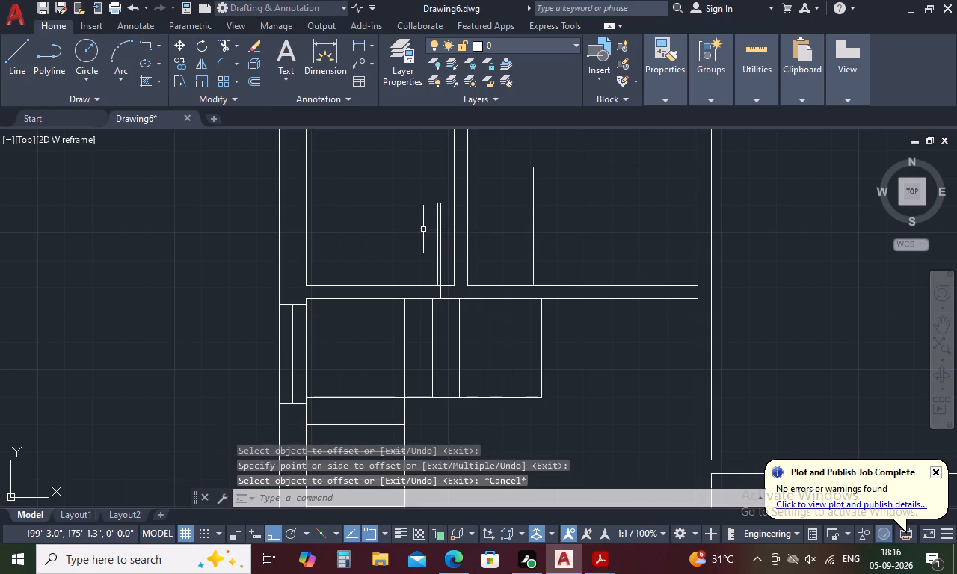
Offset the jamb line in the horizontal partition 2.5' to the left to form the door's second jamb.
type("O 2.5'")
key("space")
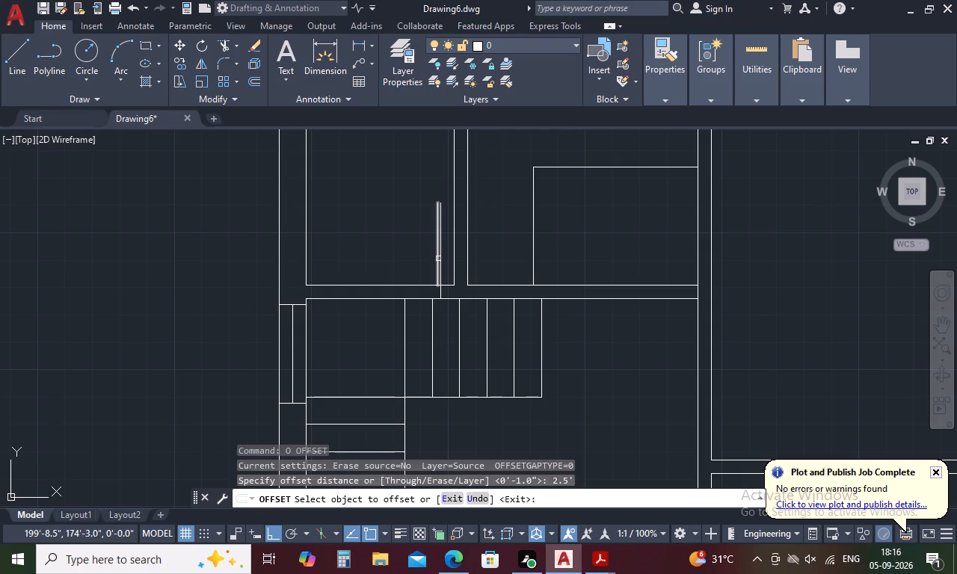
left_click(442, 291)
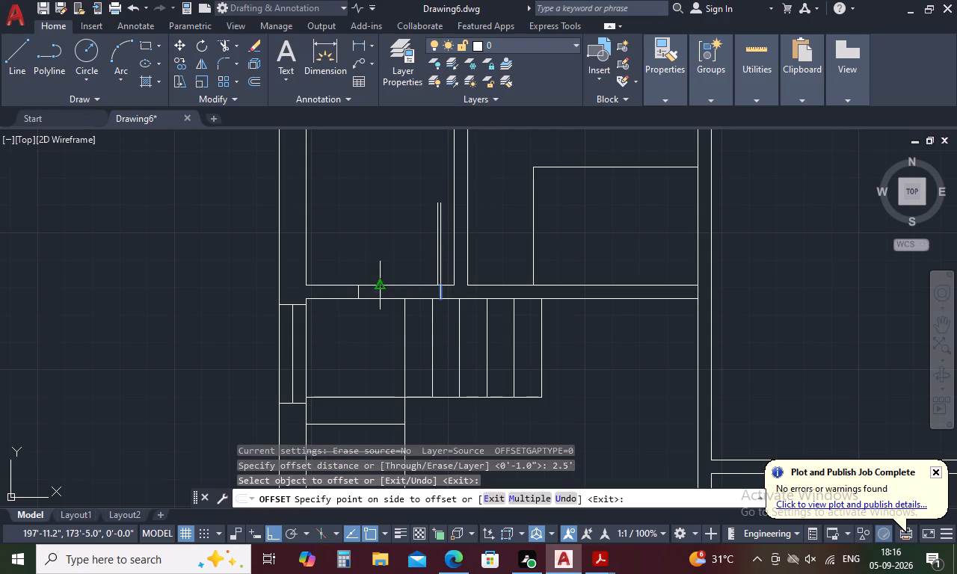
left_click(380, 288)
key("Escape")
Draw the door swing as a three-point arc from the leaf's top corners to the top of the second jamb.
type("A")
key("space")
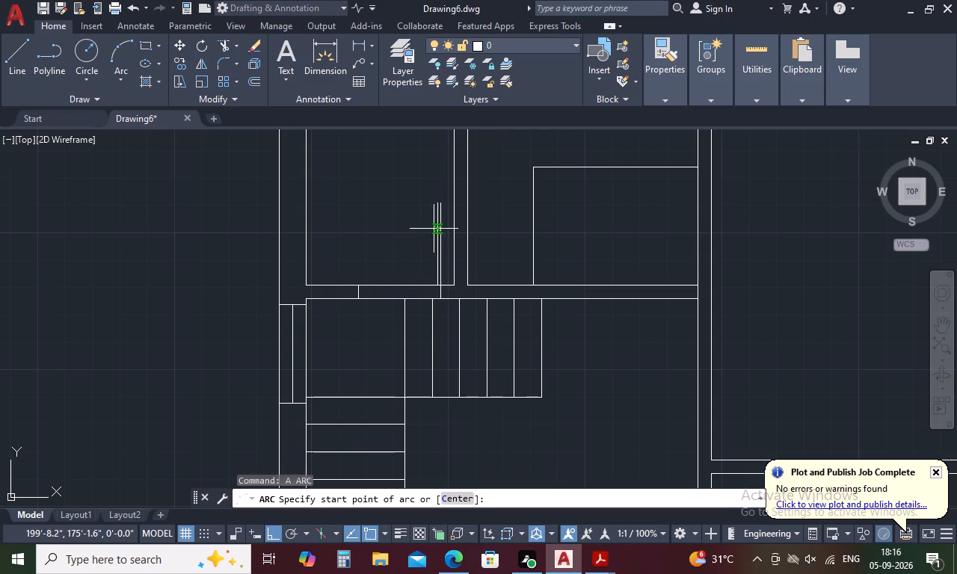
scroll(440, 203, "up", 3)
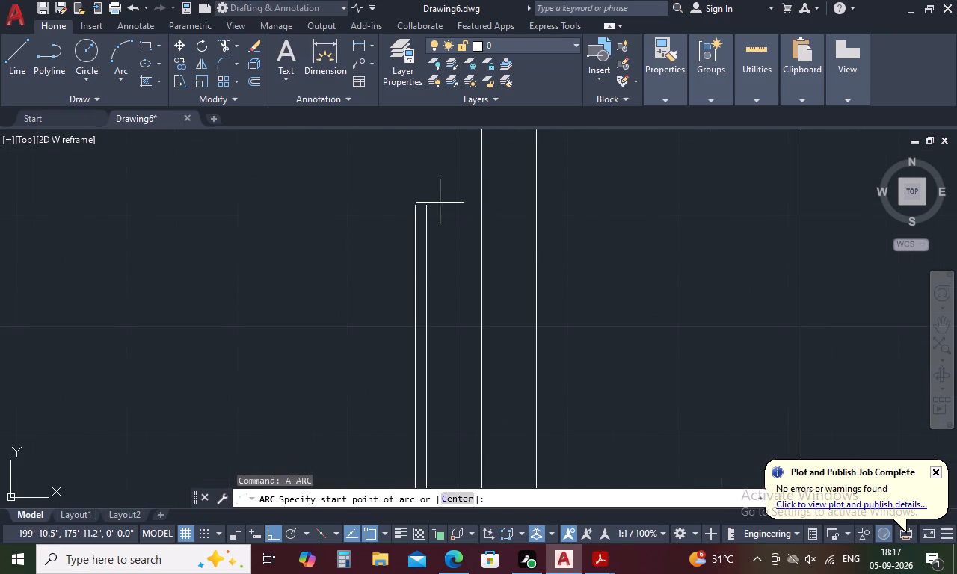
left_click(428, 207)
left_click(413, 207)
scroll(413, 207, "down", 3)
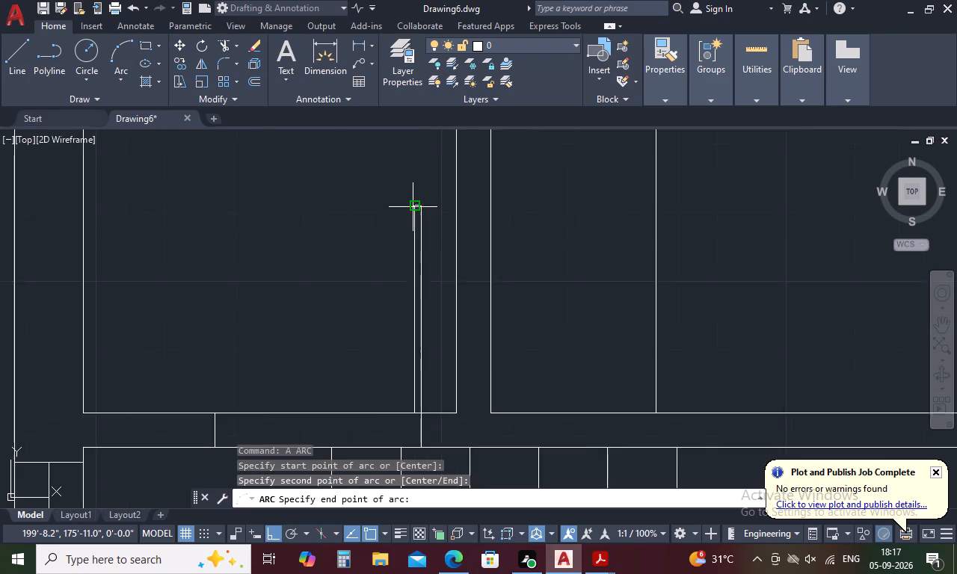
left_click(336, 283)
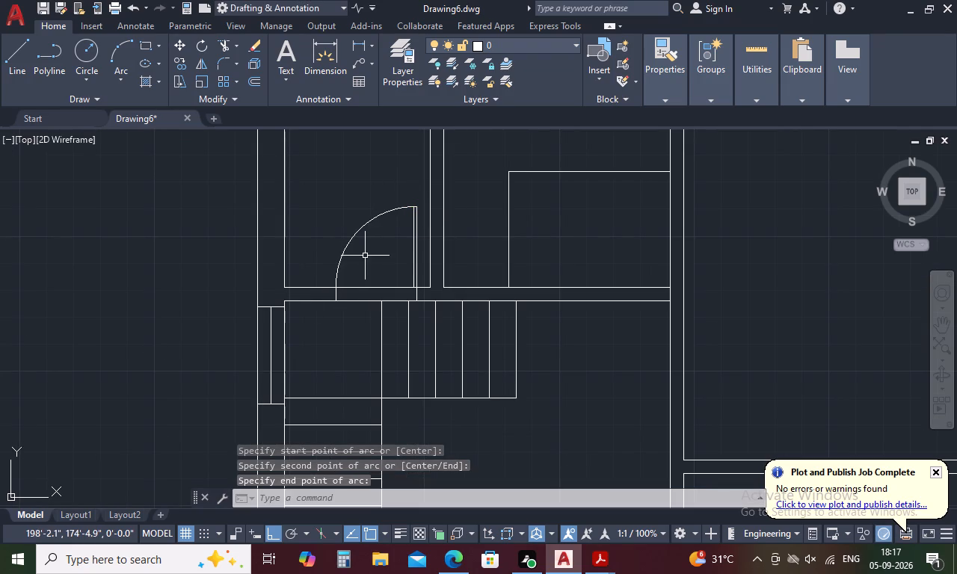
key("Escape")
Trim the partition's upper line between the two door jambs, including the short piece beneath the door leaf.
key("t")
type("R")
key("space")
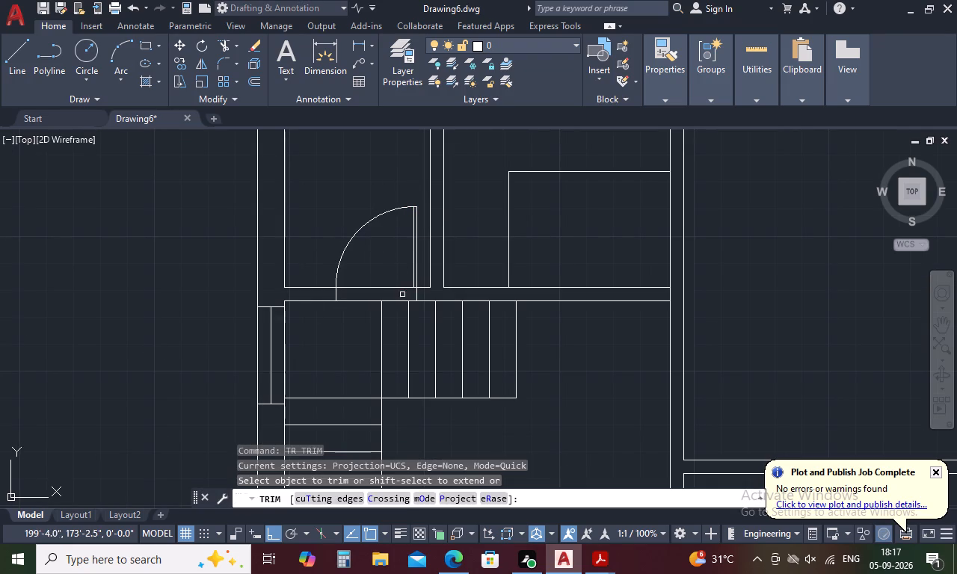
left_click(405, 286)
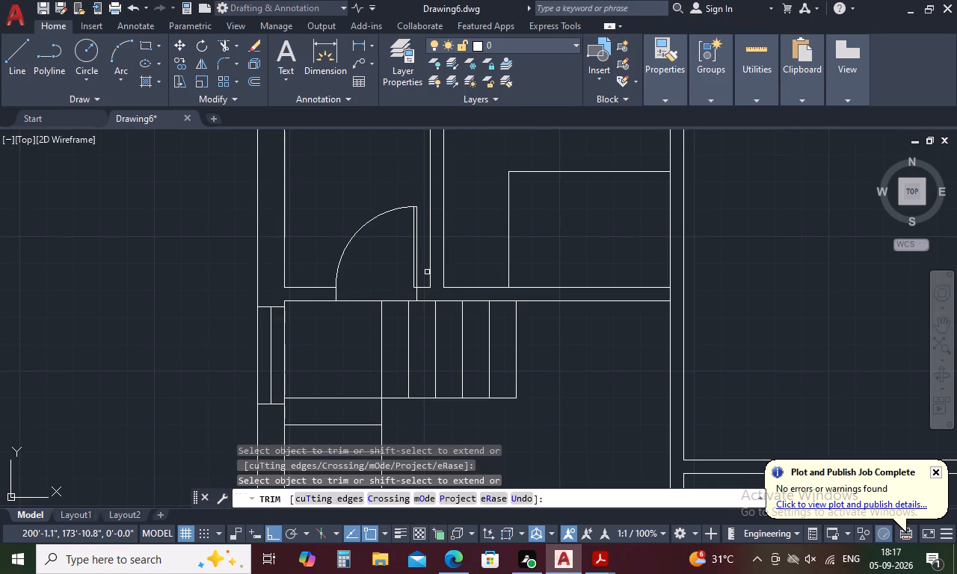
scroll(413, 288, "up", 4)
left_click(407, 280)
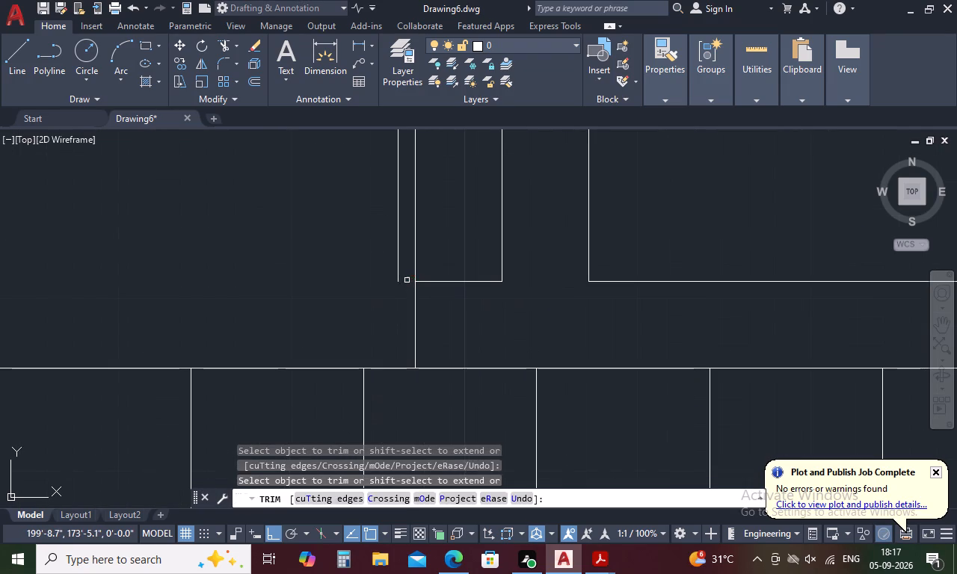
key("Escape")
Extend the door leaf's left line down to the lower line of the horizontal partition.
type("EX")
key("space")
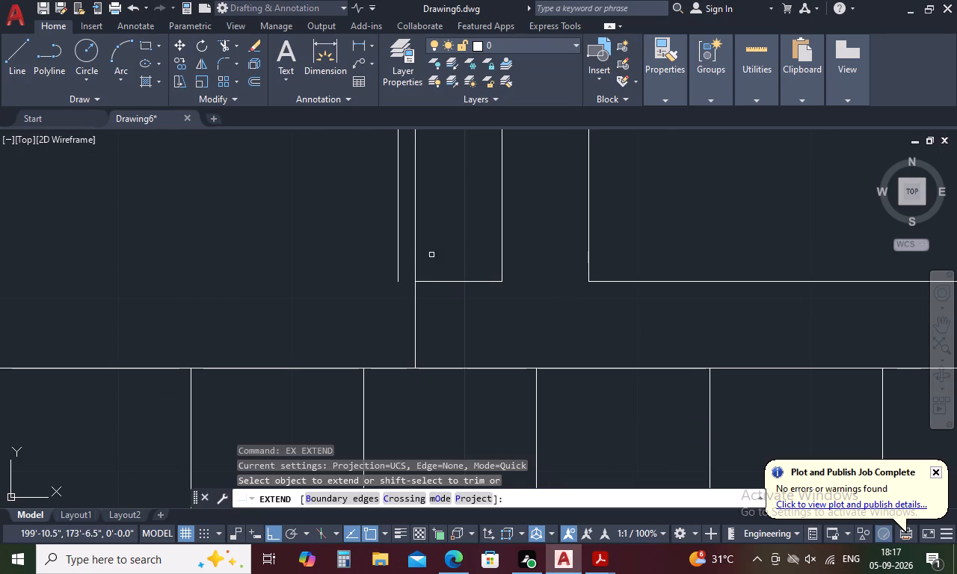
left_click(399, 256)
scroll(399, 256, "down", 4)
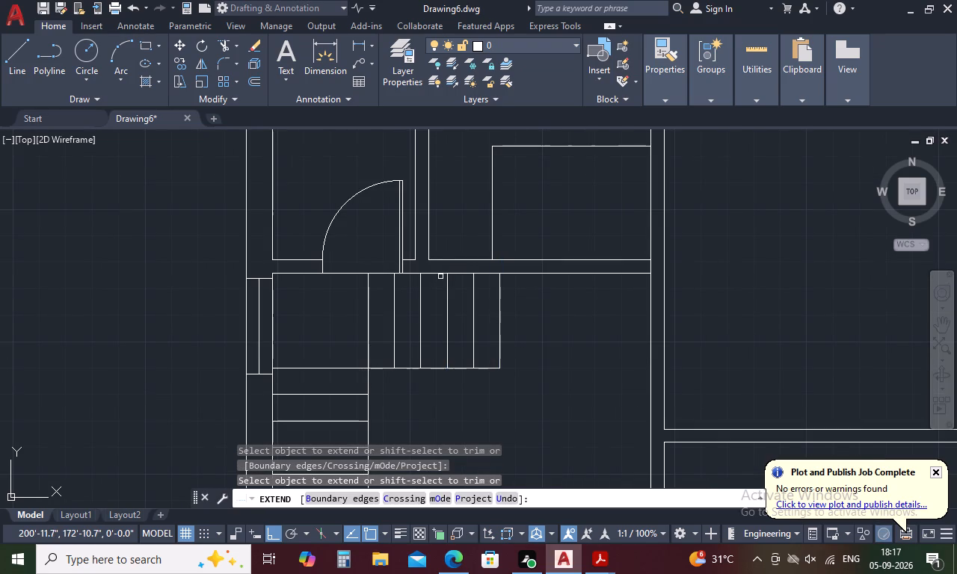
key("Escape")
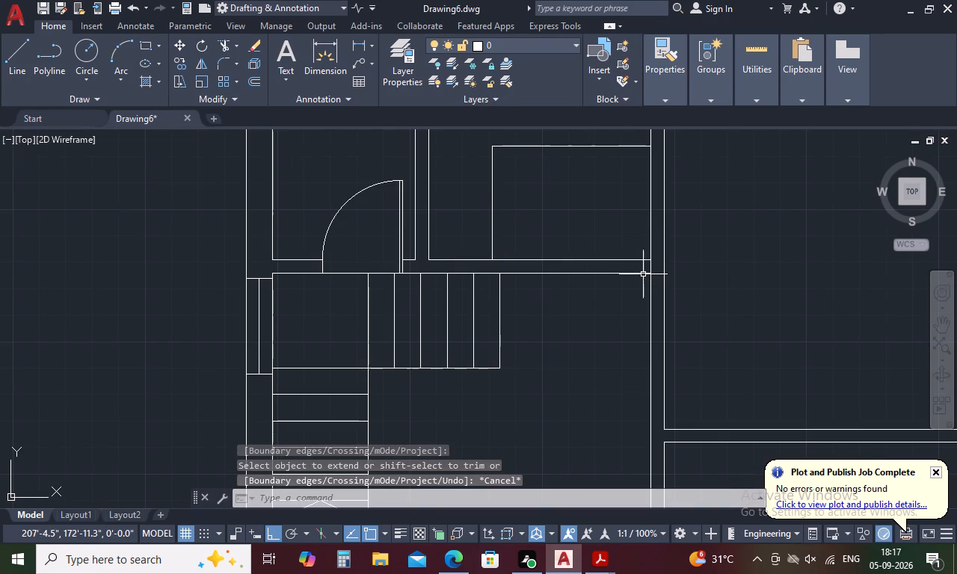
Draw a jamb line across the horizontal partition, 5" left of its corner with the central vertical partition.
key("l")
key("space")
type("TK")
key("space")
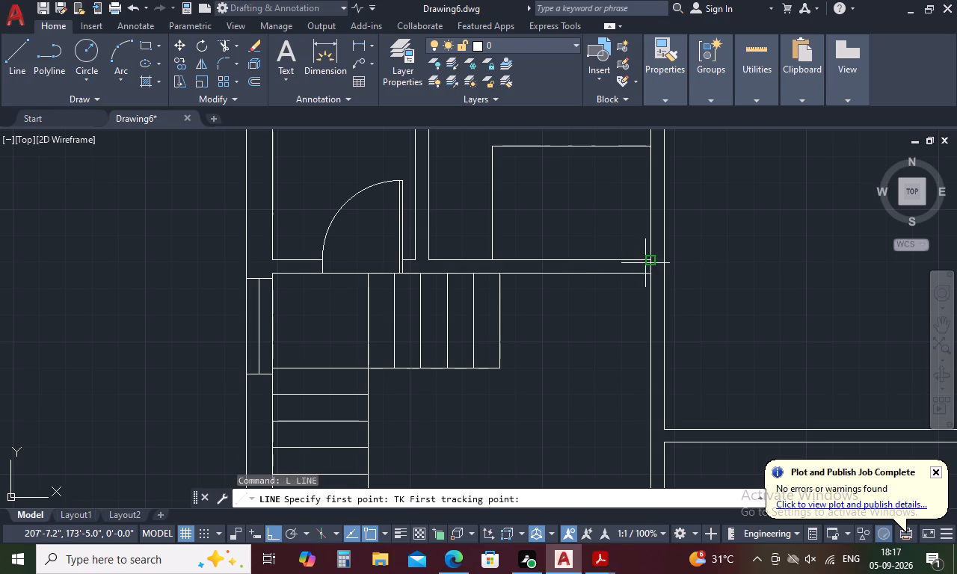
left_click(646, 262)
type("5")
key("space")
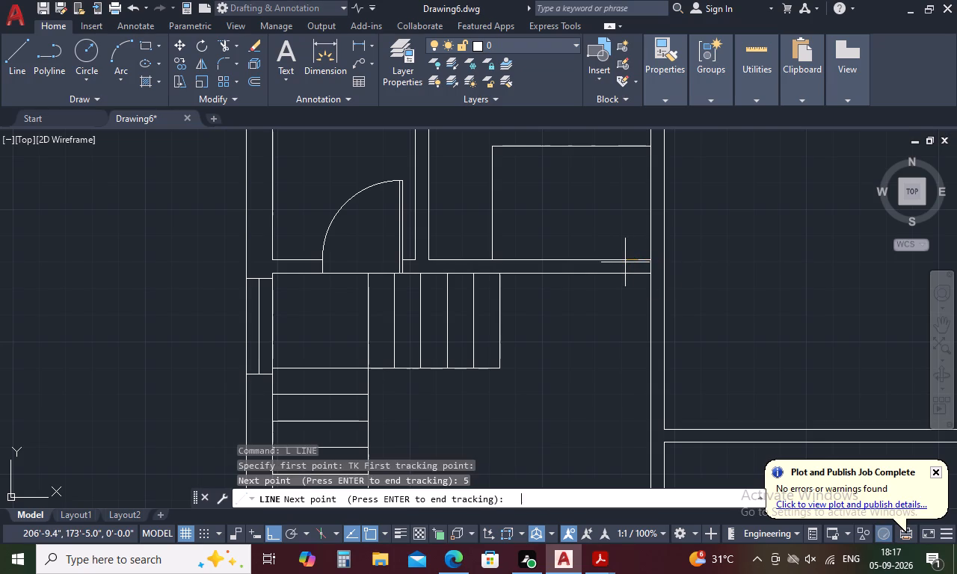
key("space")
left_click(638, 278)
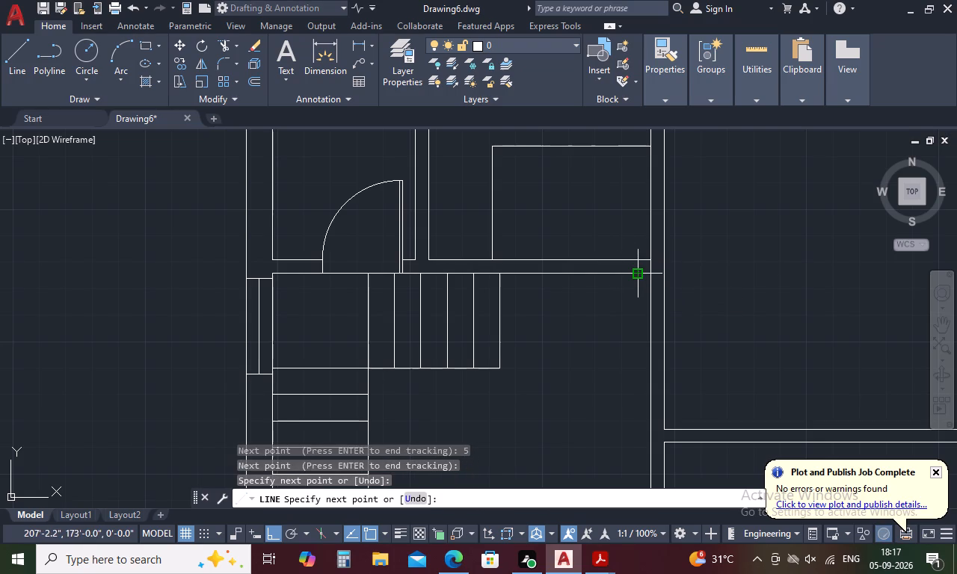
key("Escape")
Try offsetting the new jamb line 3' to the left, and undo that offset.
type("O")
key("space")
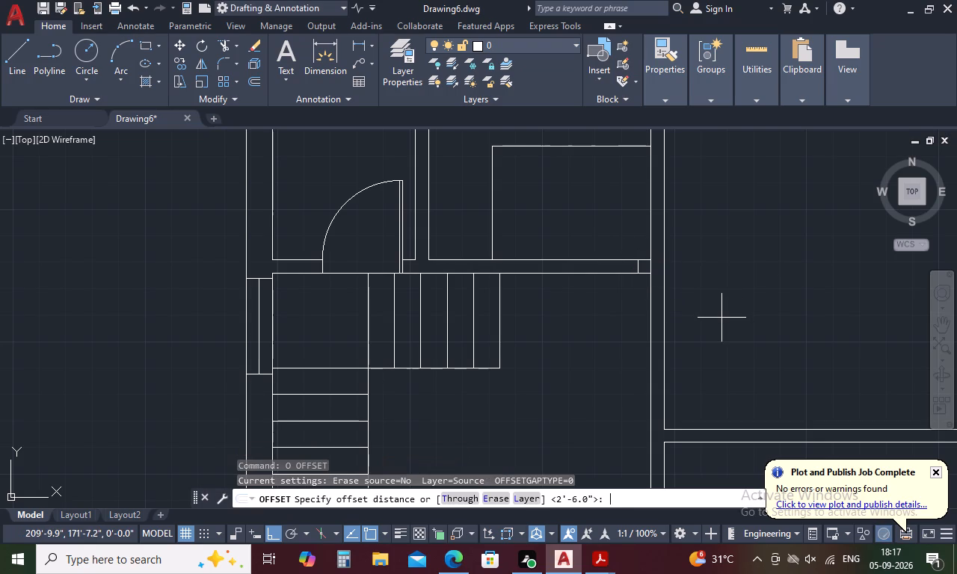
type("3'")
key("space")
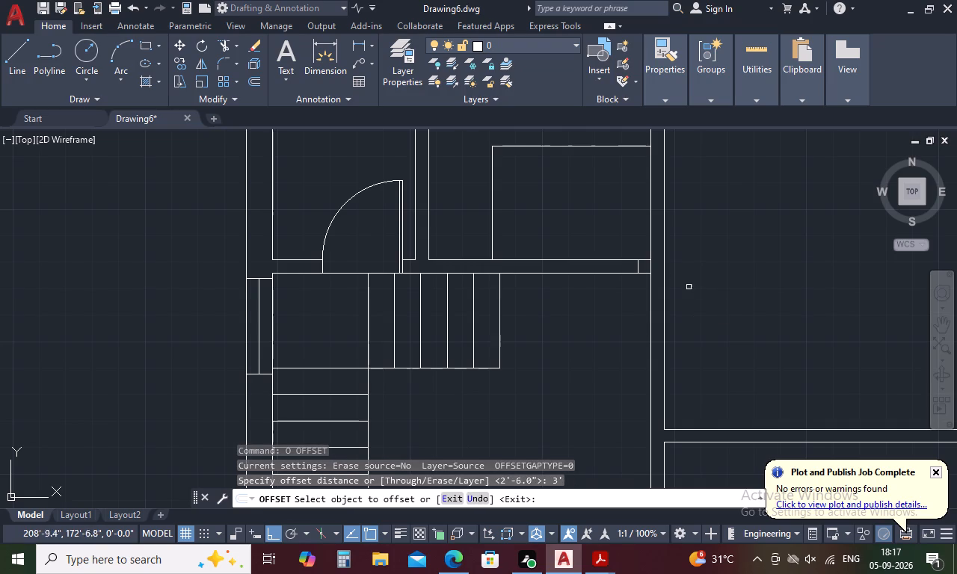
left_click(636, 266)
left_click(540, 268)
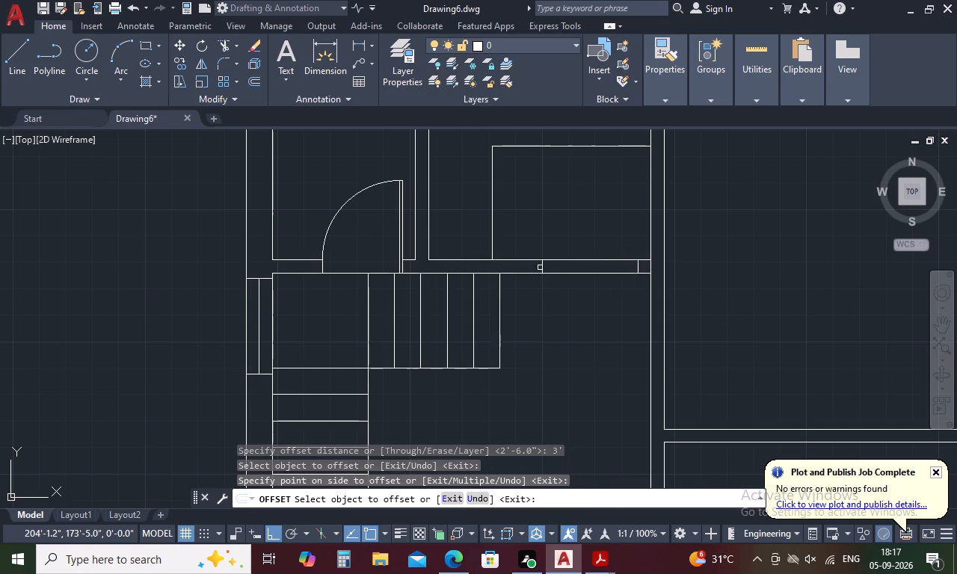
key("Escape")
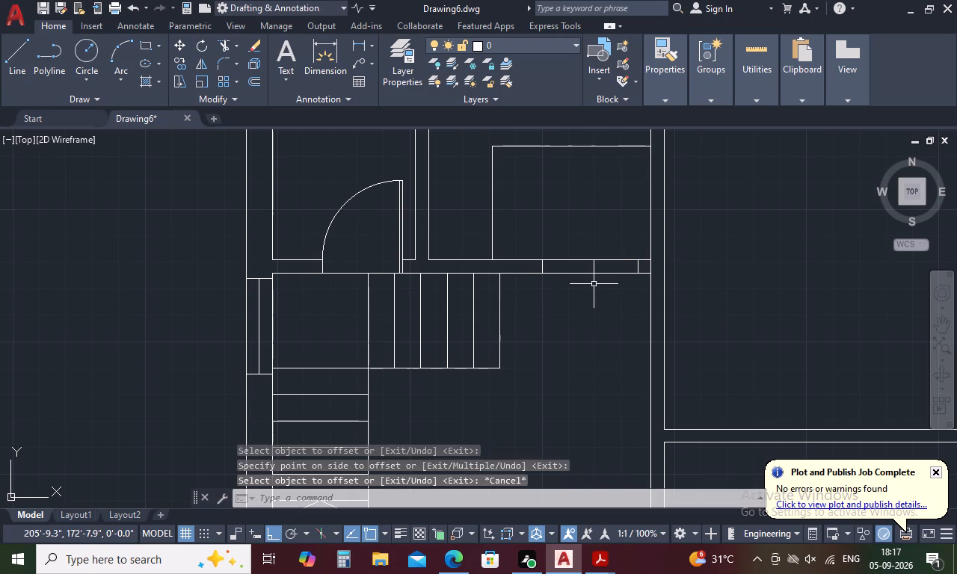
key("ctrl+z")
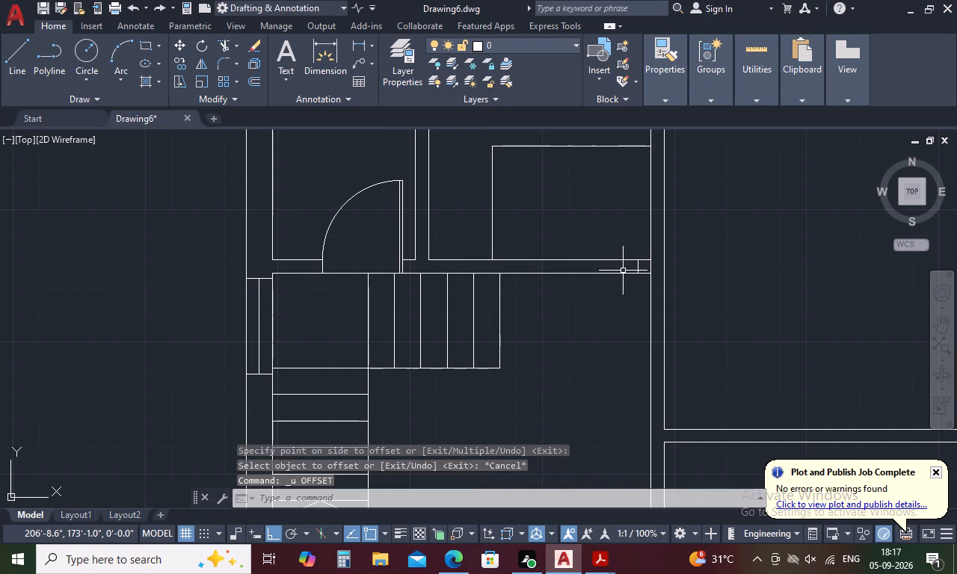
Offset the jamb line 2'8" to the left to form the opening's second jamb.
type("O 2")
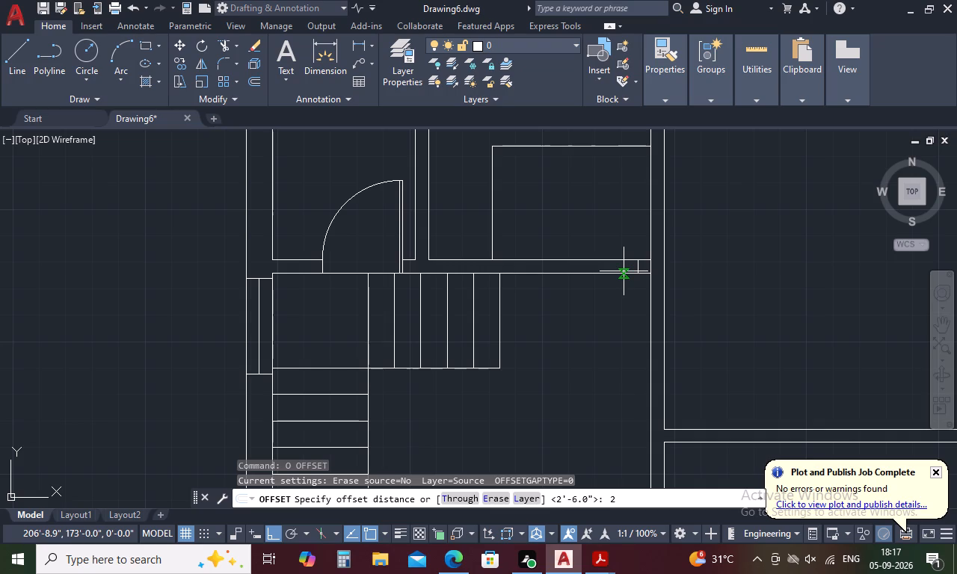
key("apostrophe")
type("8\"")
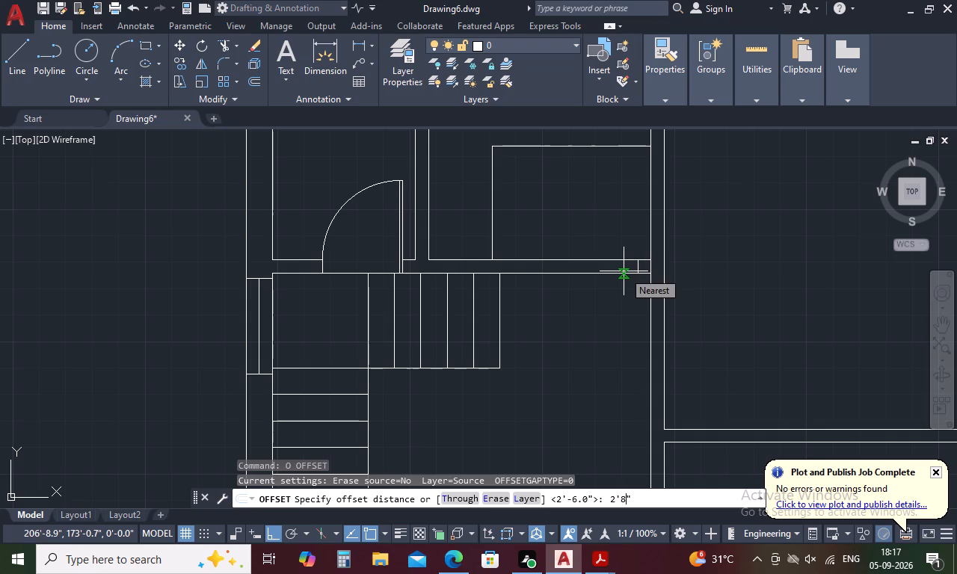
key("space")
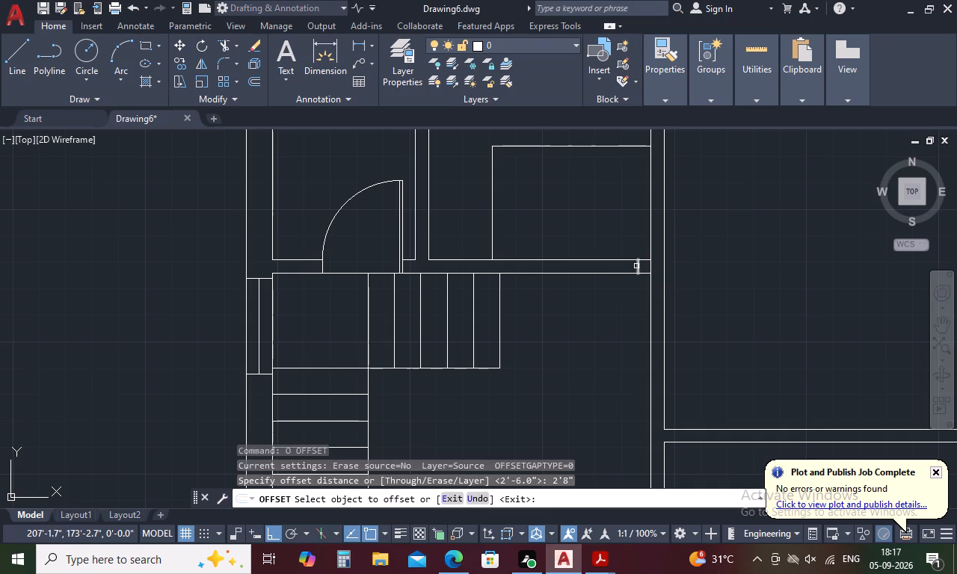
left_click(636, 266)
left_click(610, 274)
key("Escape")
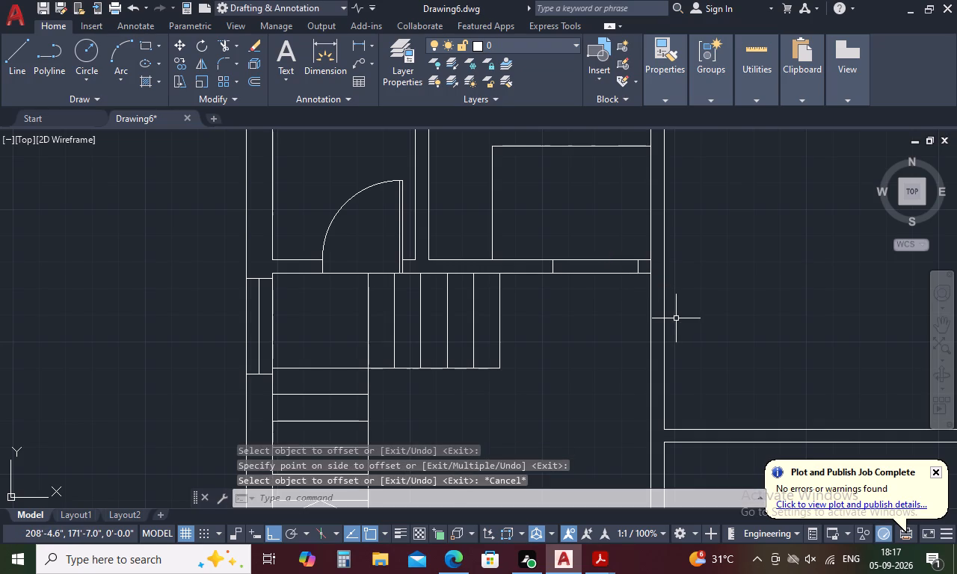
Trim both lines of the horizontal partition between the two new jambs to clear the opening.
type("TR")
key("space")
left_click_drag(620, 253, 615, 296)
scroll(611, 286, "down", 3)
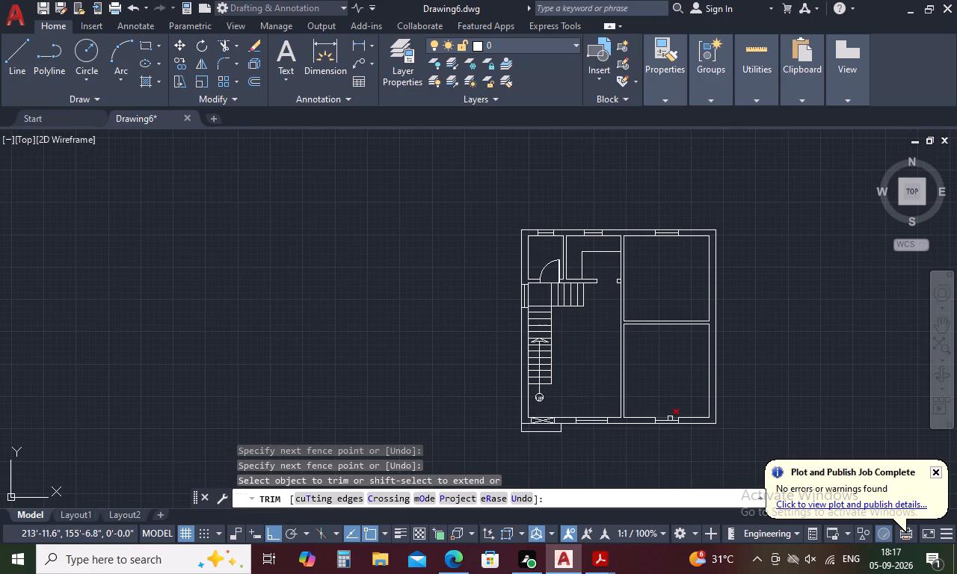
scroll(676, 312, "up", 2)
key("Escape")
Draw a jamb line across the central vertical partition, 5" above the partition dividing the two right-hand rooms.
type("L TK")
key("space")
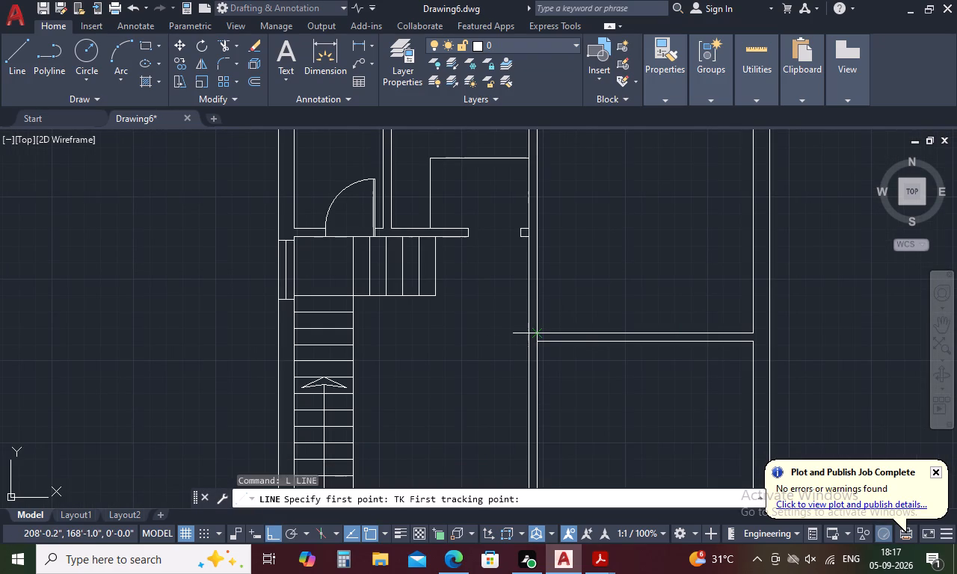
left_click(537, 331)
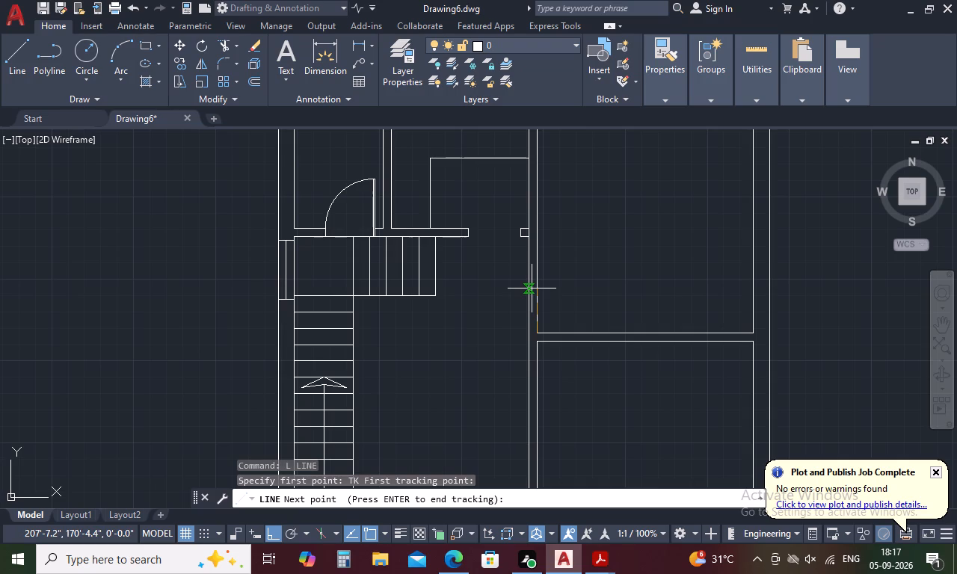
type("5")
key("space")
key("space")
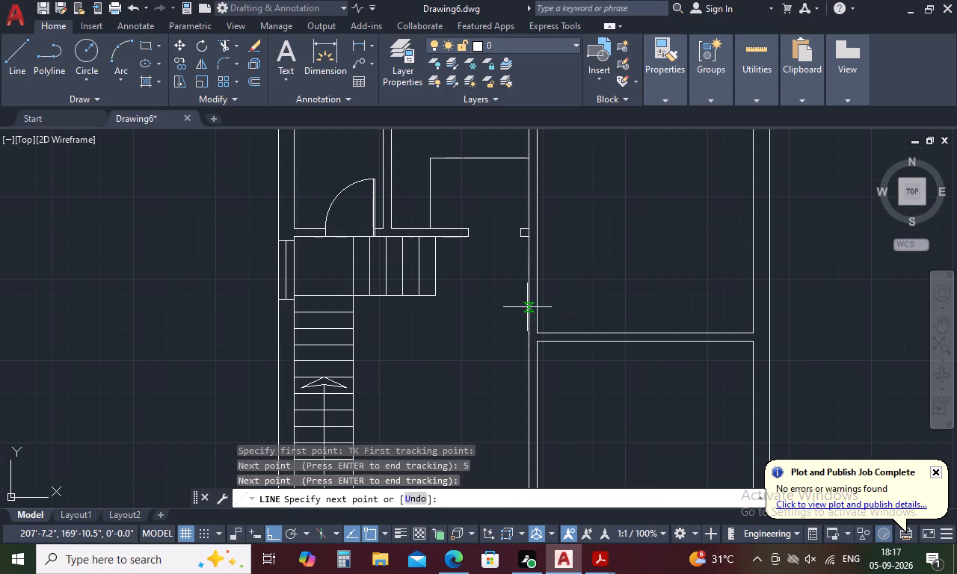
left_click(532, 324)
key("Escape")
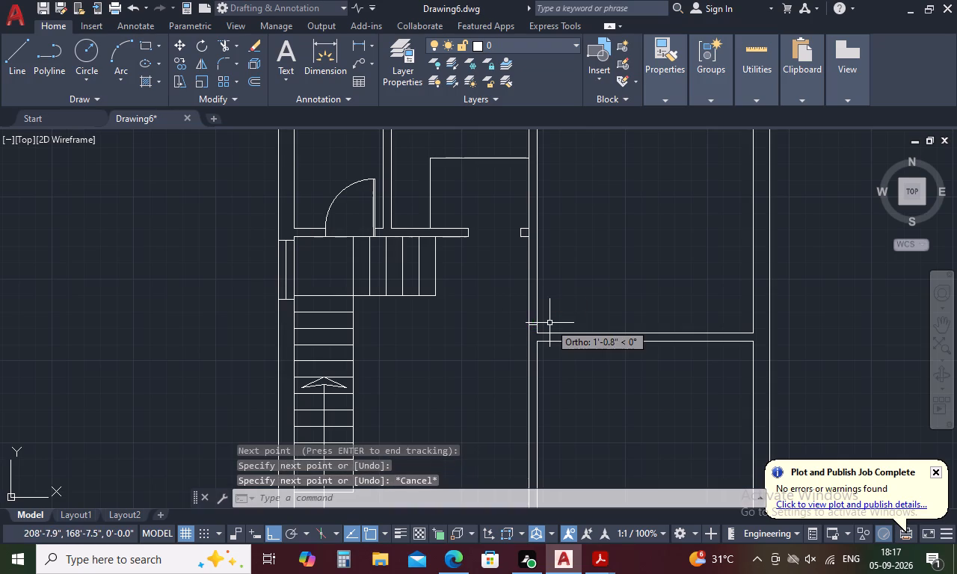
Offset the jamb line in the central vertical partition 3' upward to form the door's second jamb.
type("O")
key("space")
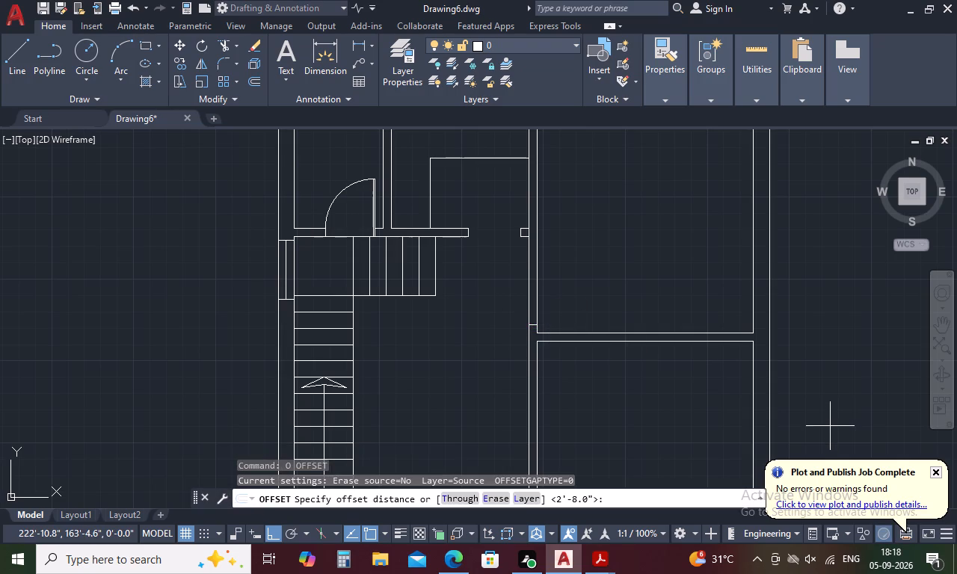
type("3'")
key("space")
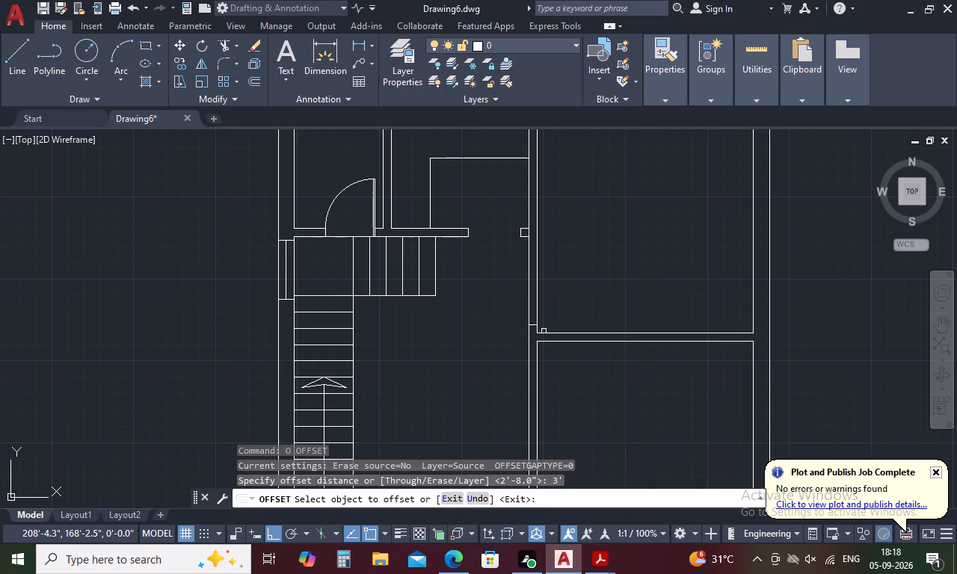
left_click(534, 326)
left_click(533, 300)
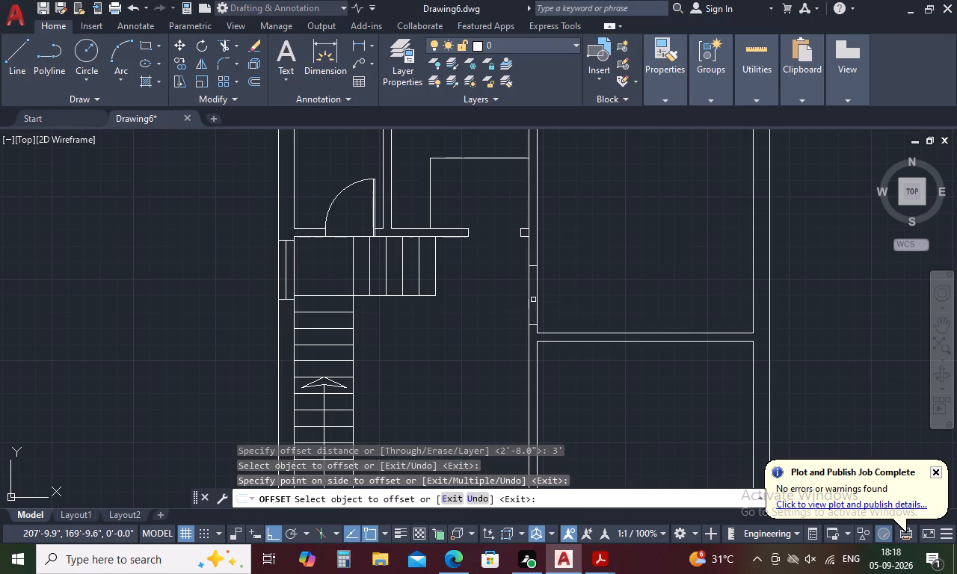
key("Escape")
Draw a 3' horizontal door leaf line into the upper-right room from the right end of the lower jamb.
type("L")
key("space")
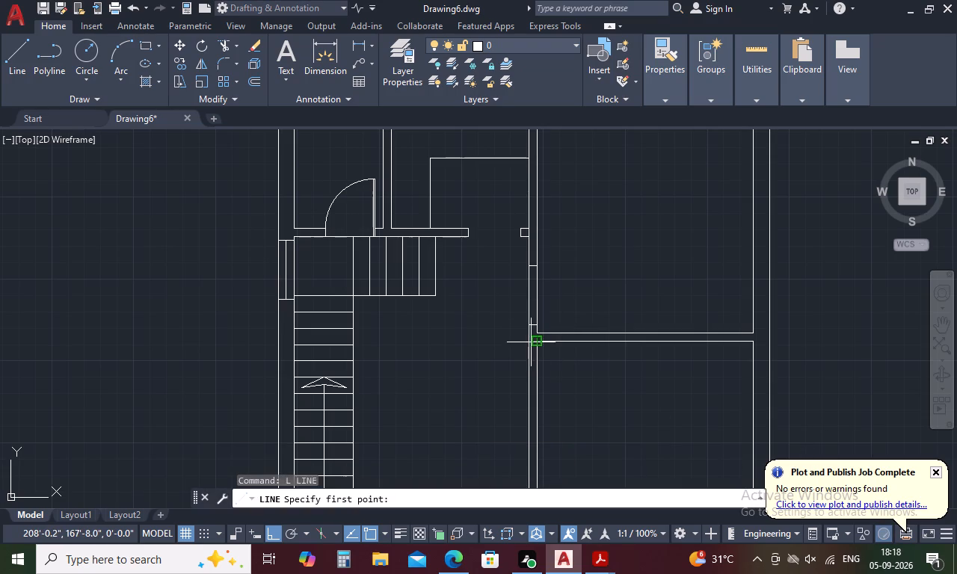
left_click(541, 324)
type("3'")
key("space")
key("Escape")
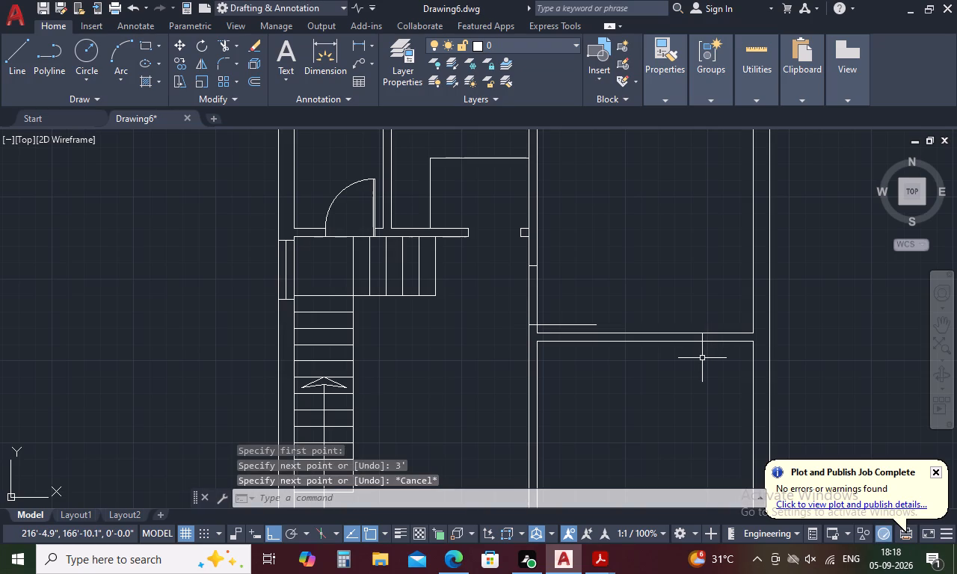
Offset the door leaf line 1" upward to give the leaf its thickness.
type("O 1")
key("space")
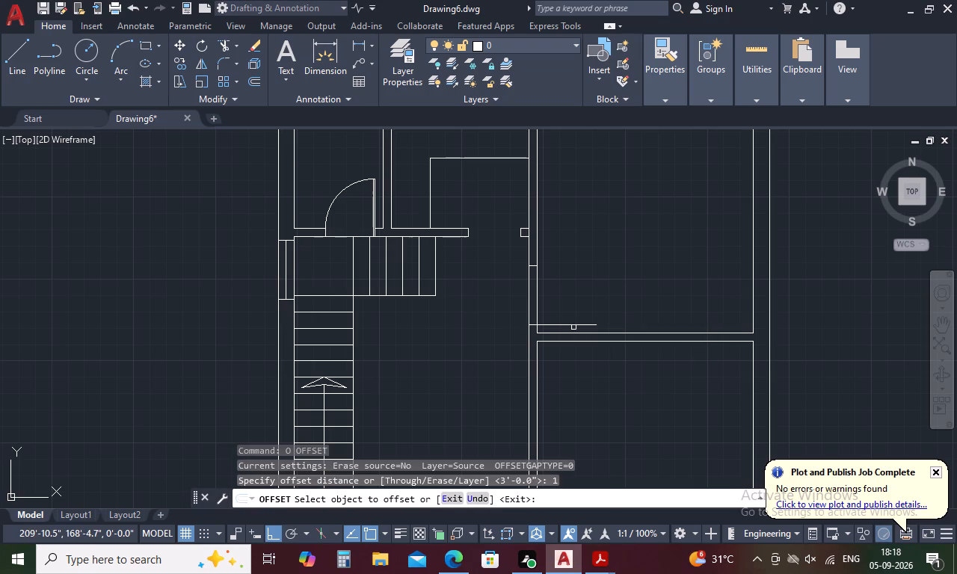
left_click(573, 324)
left_click(582, 290)
key("Escape")
Draw the door swing as a three-point arc from the upper jamb's right end through the leaf's two outer corners.
type("A")
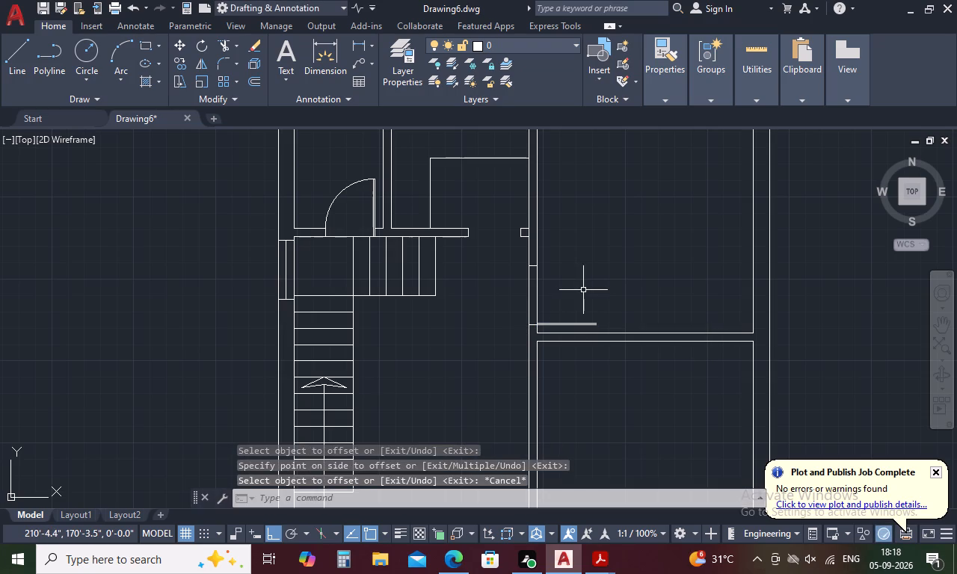
key("space")
left_click(541, 262)
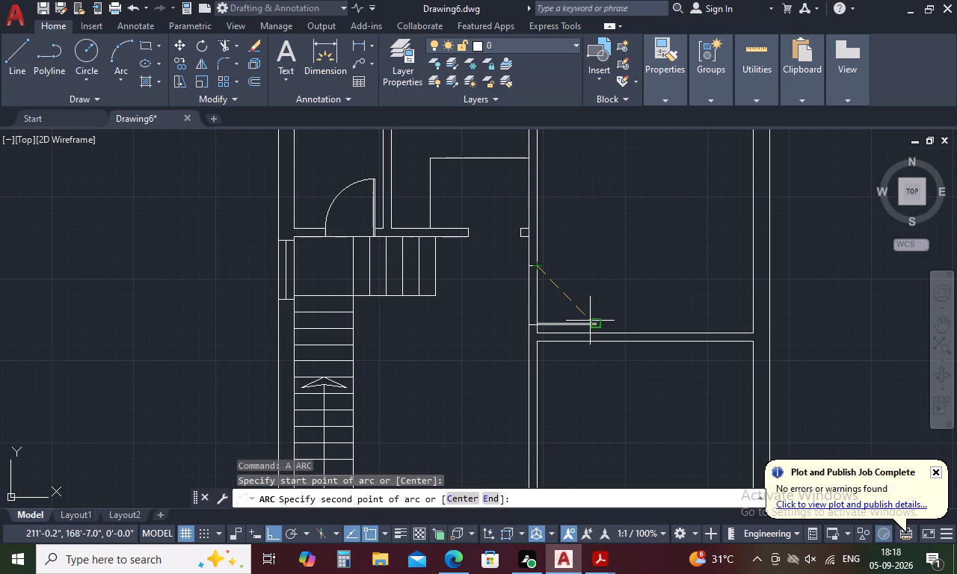
left_click(598, 320)
scroll(598, 320, "up", 3)
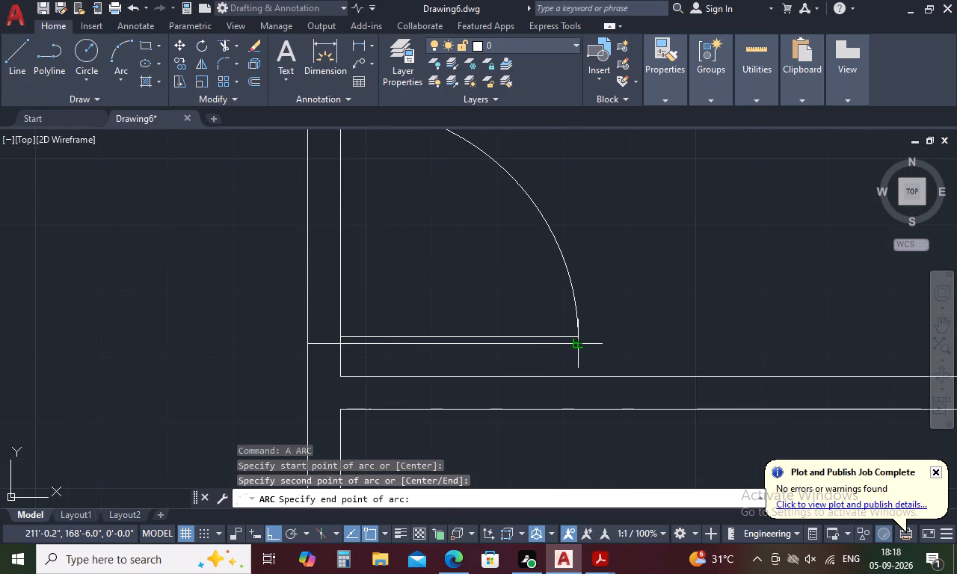
left_click(579, 344)
key("Escape")
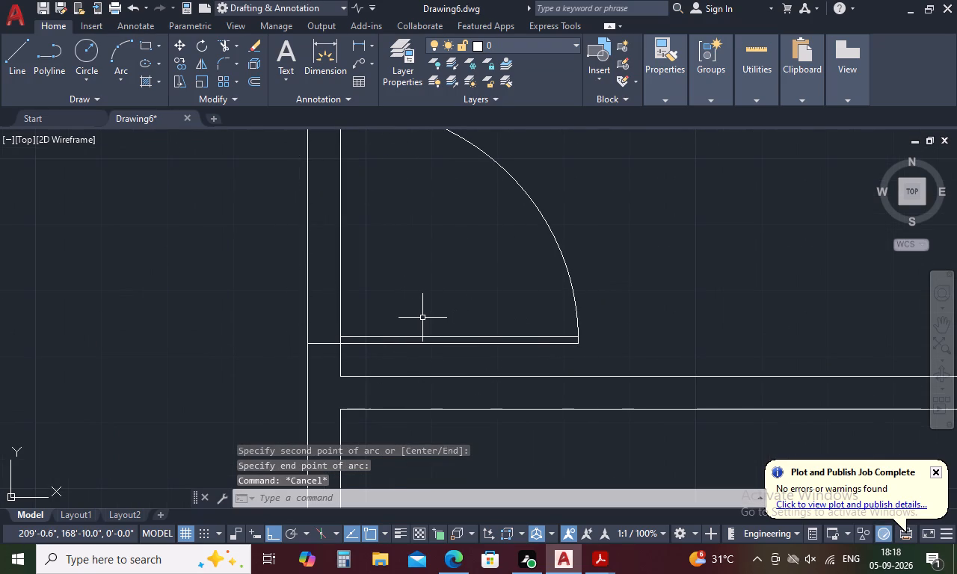
Extend the upper door leaf line to the left line of the central vertical partition.
type("EX")
key("space")
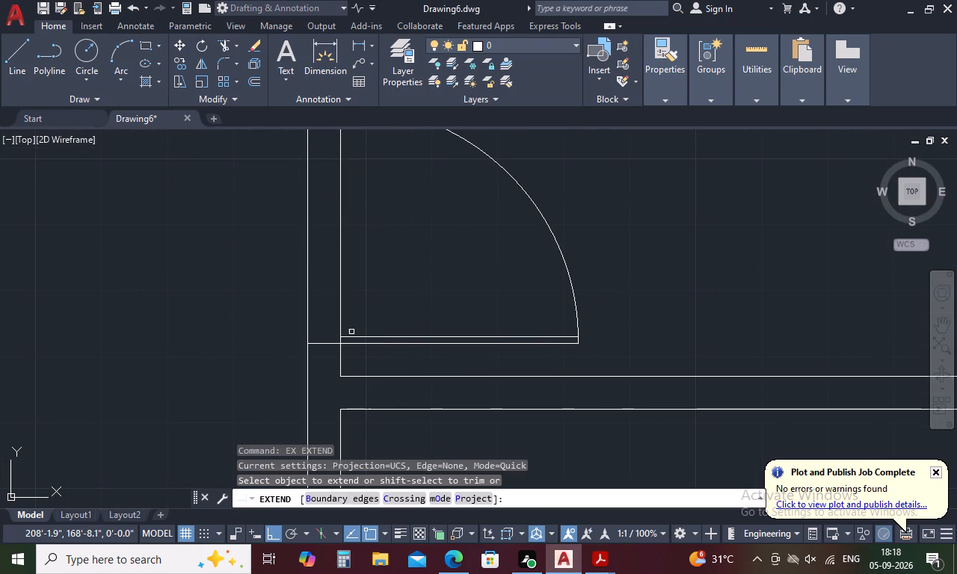
left_click(352, 337)
key("Escape")
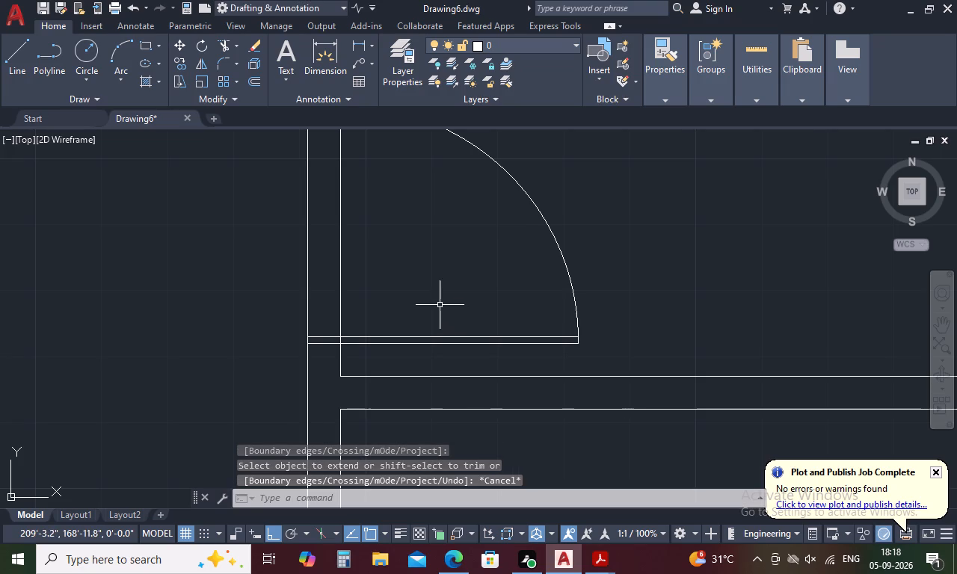
Trim the vertical partition's right line between the door jambs, including the short piece within the leaf thickness.
key("t")
type("R")
key("space")
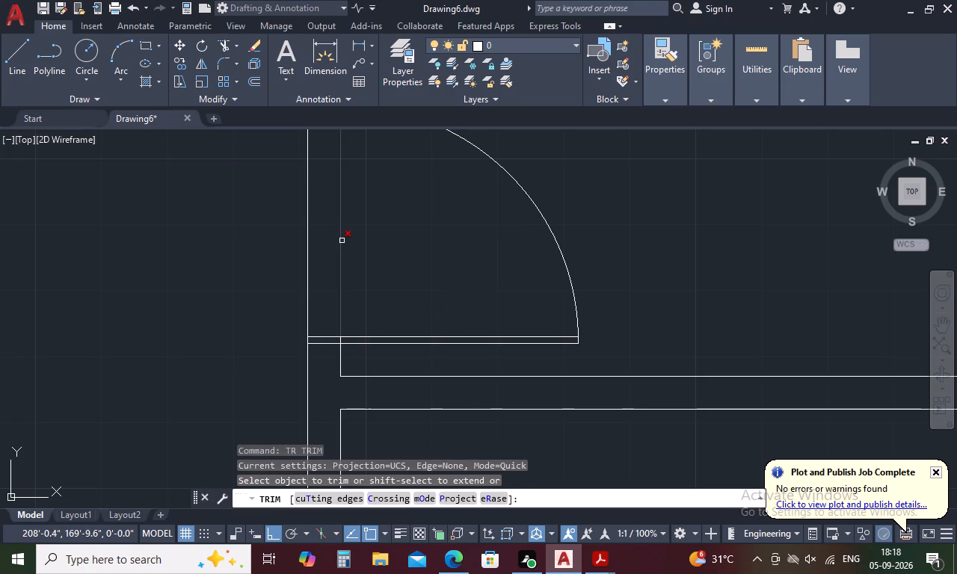
left_click(342, 241)
scroll(335, 344, "up", 2)
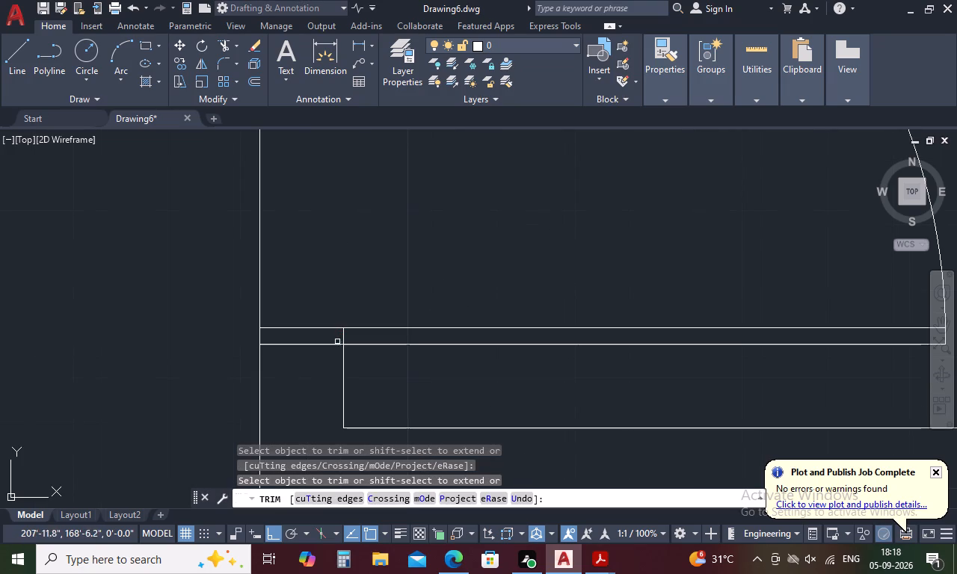
left_click(342, 338)
scroll(478, 278, "down", 7)
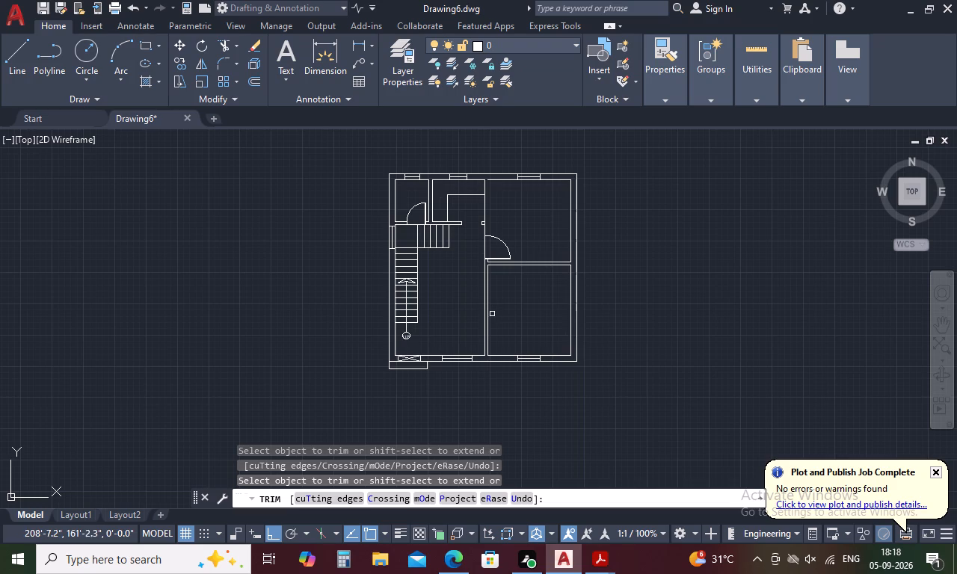
Draw a door jamb line across the central vertical partition, 5" above the bottom wall's inner line.
scroll(496, 358, "up", 2)
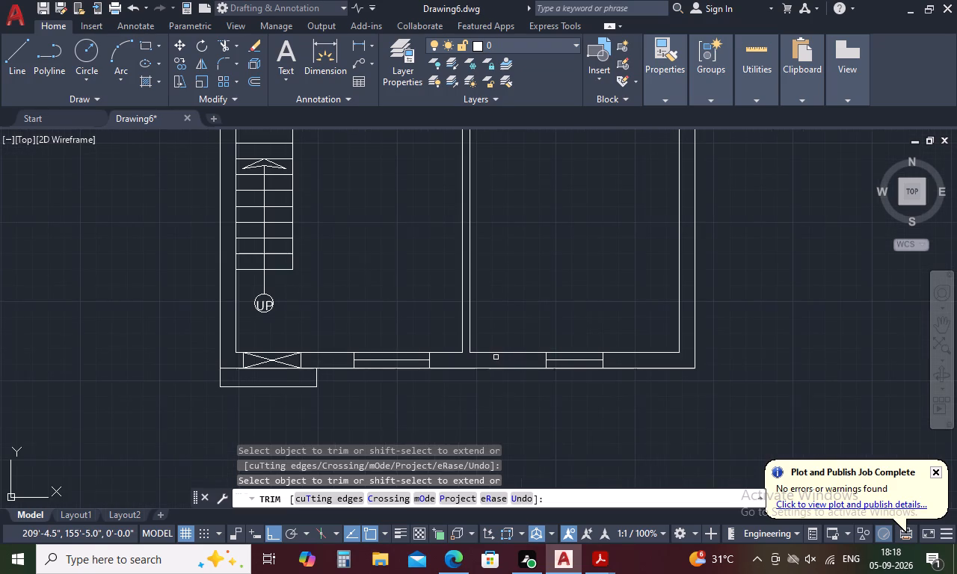
key("Escape")
type("L TK")
key("space")
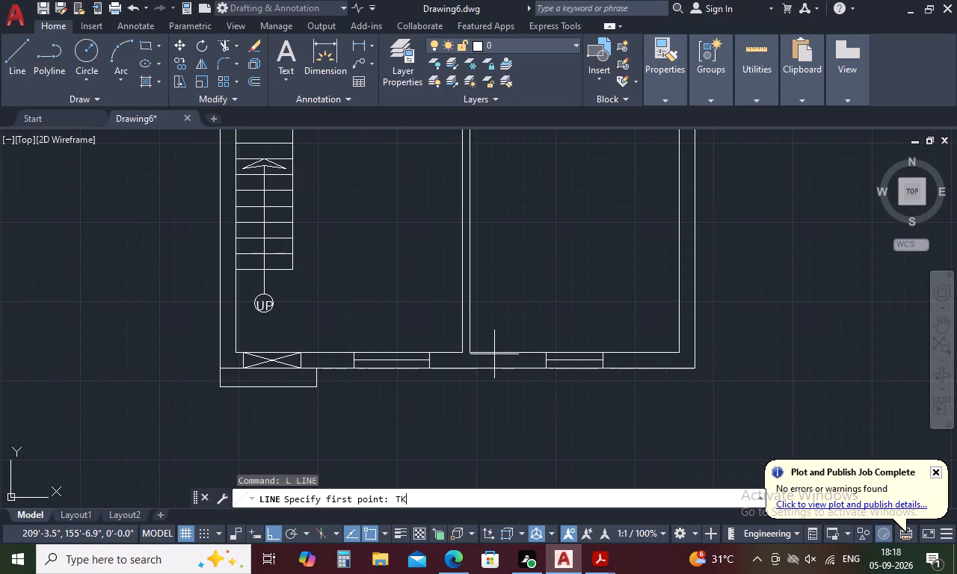
left_click(472, 348)
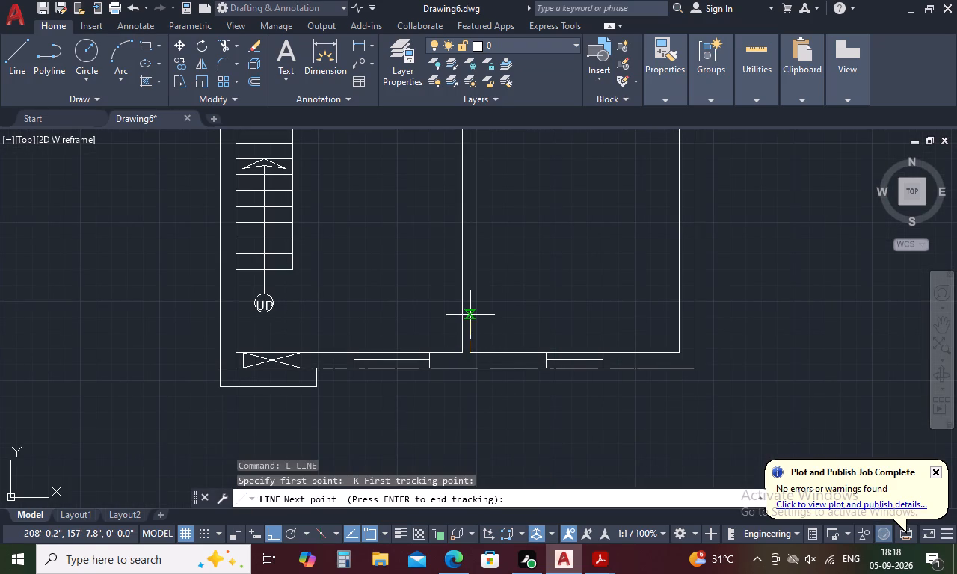
type("5")
key("space")
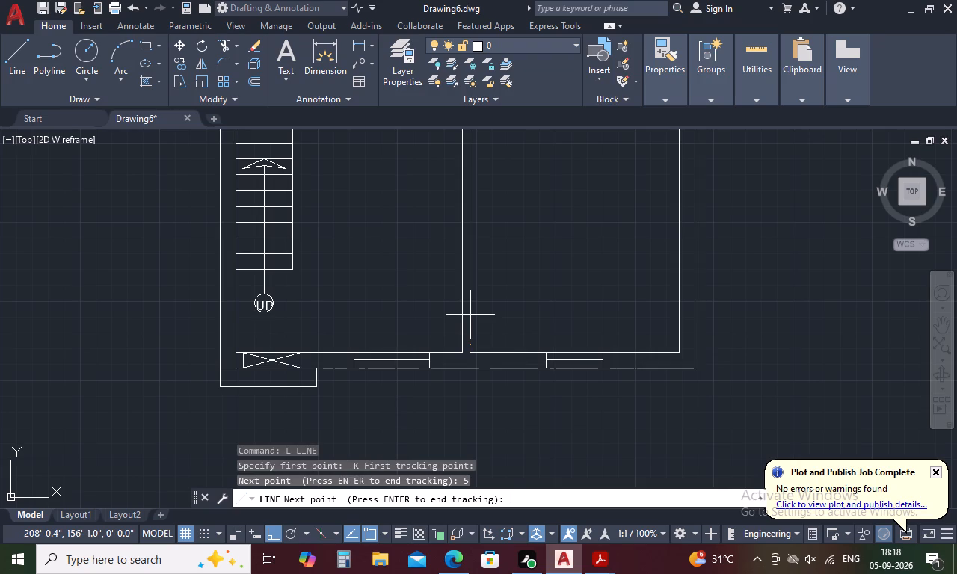
key("space")
left_click(461, 342)
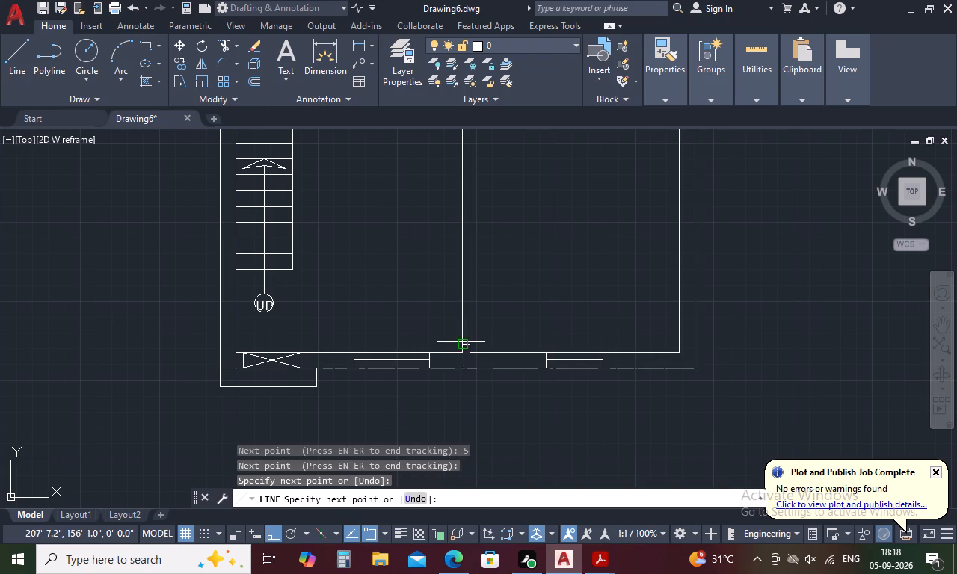
key("Escape")
Copy the upper-right room's door swing, leaf and upper jamb line onto the new jamb in the lower-right room.
scroll(469, 303, "down", 1)
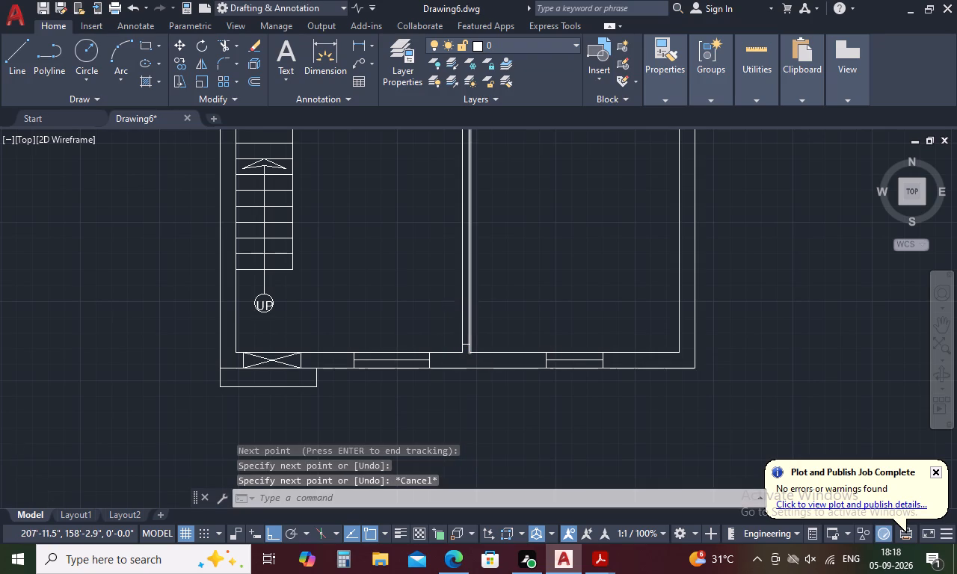
scroll(469, 303, "down", 1)
scroll(473, 188, "up", 3)
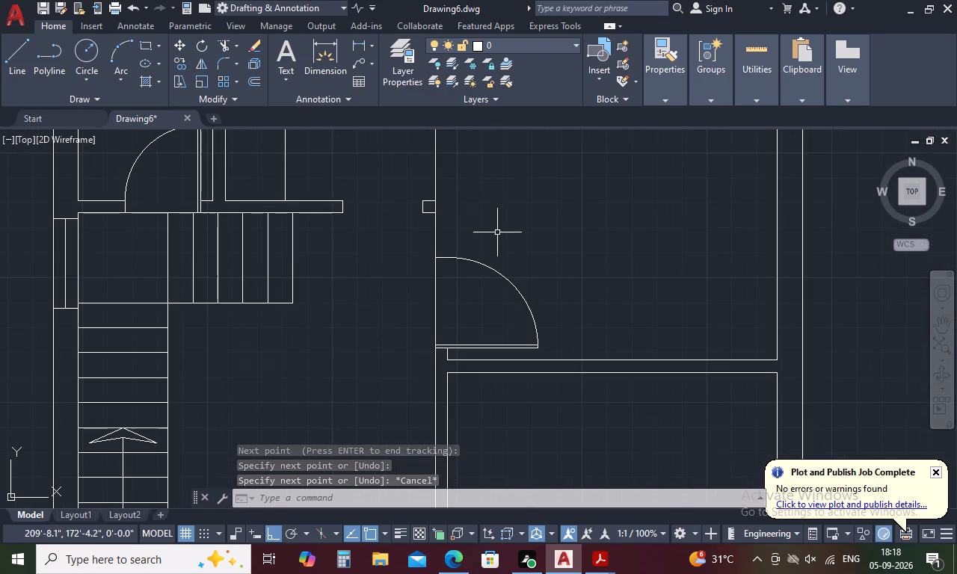
left_click_drag(498, 232, 464, 354)
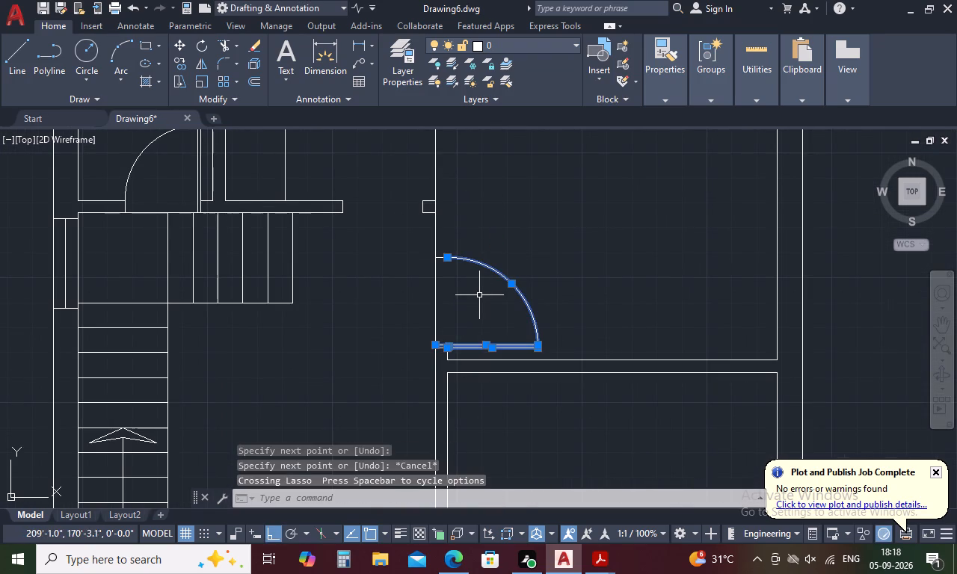
key("Escape")
left_click_drag(486, 238, 486, 249)
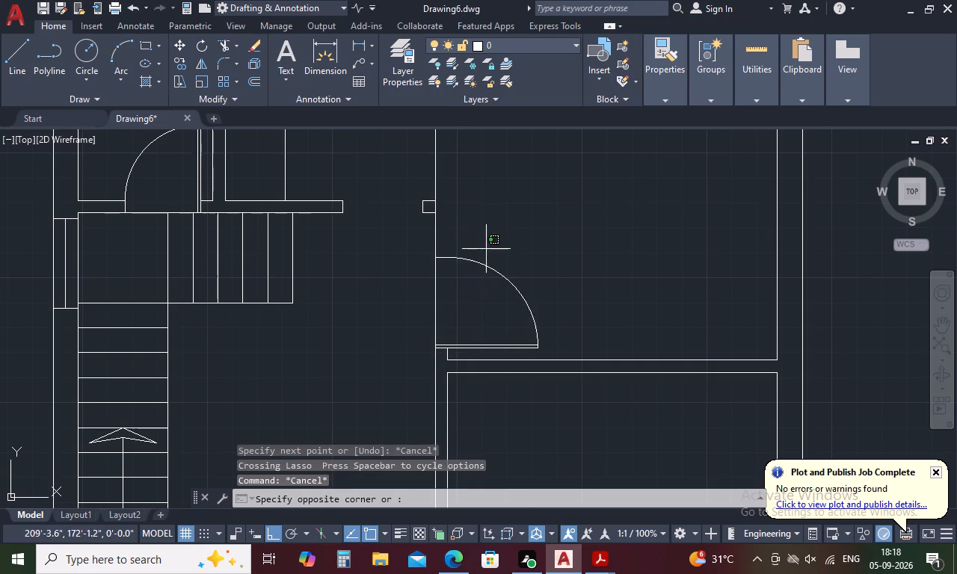
left_click_drag(486, 249, 467, 360)
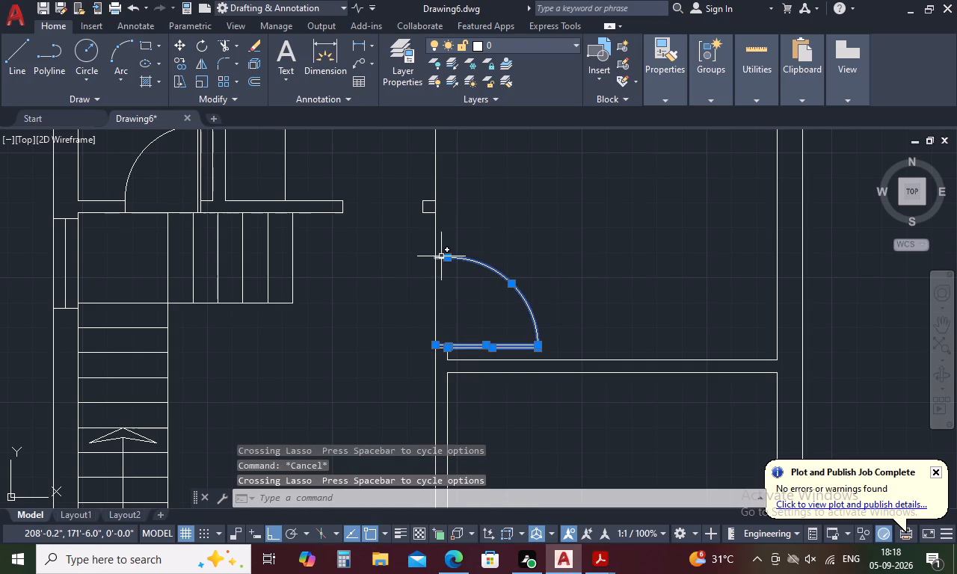
left_click(440, 256)
right_click(519, 212)
left_click(572, 321)
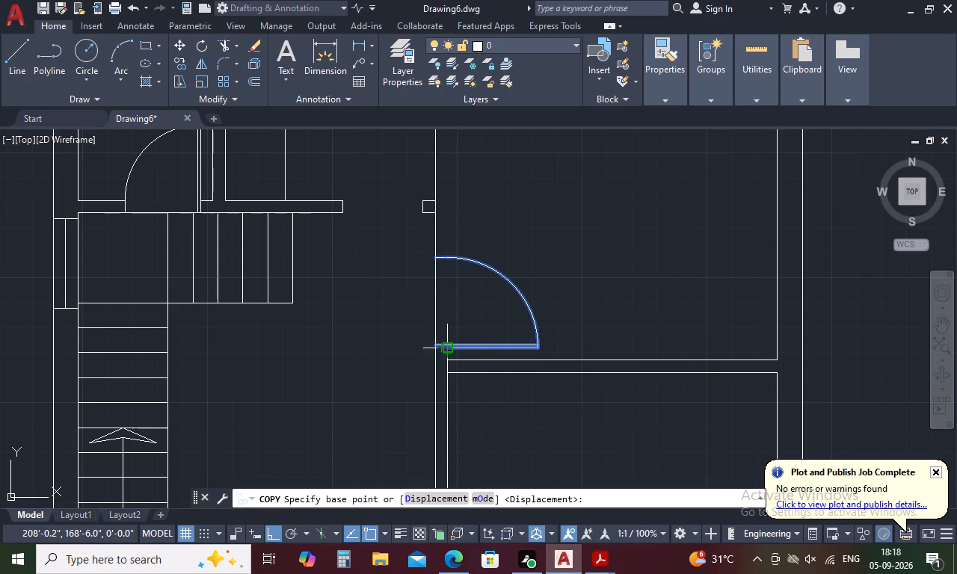
left_click(446, 344)
scroll(475, 296, "down", 4)
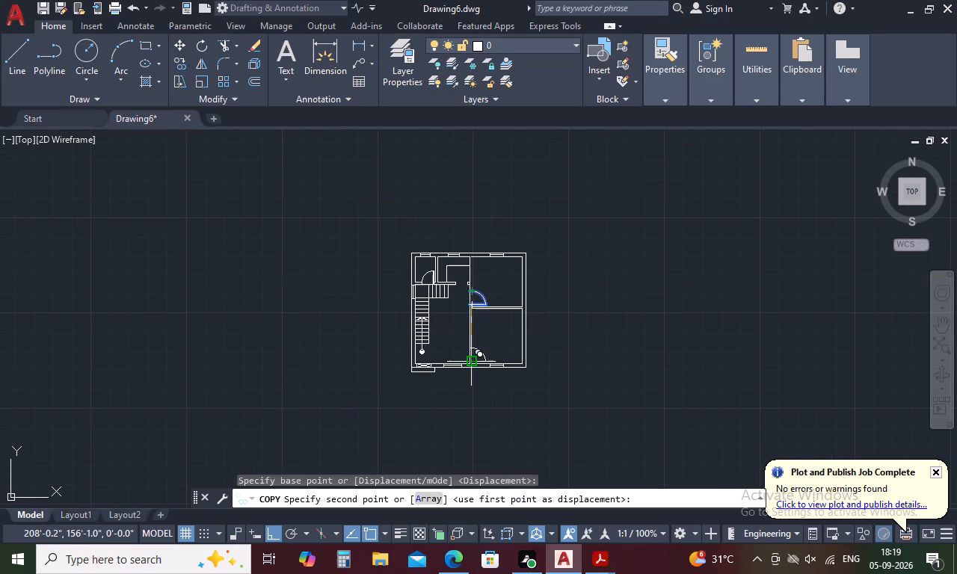
scroll(473, 365, "up", 5)
left_click(417, 348)
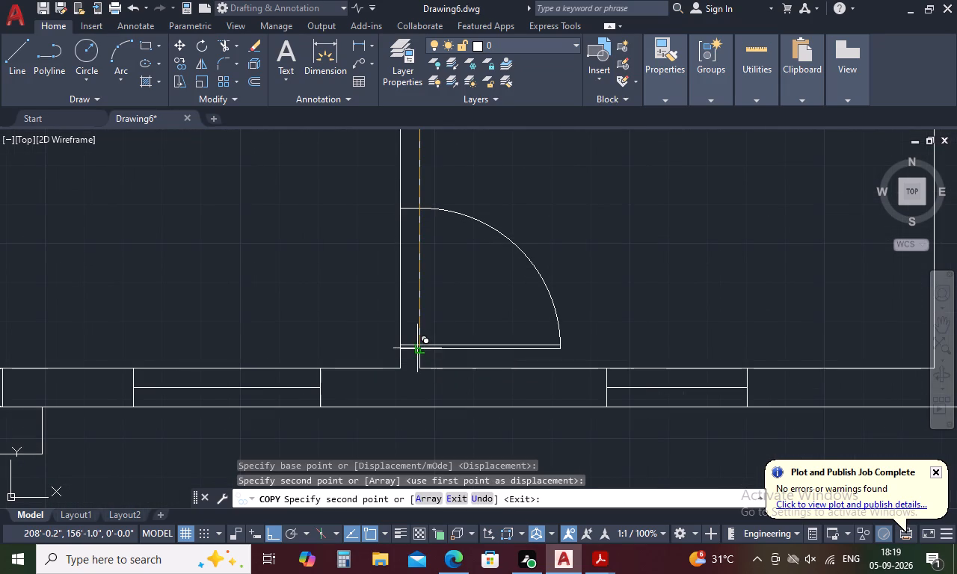
key("Escape")
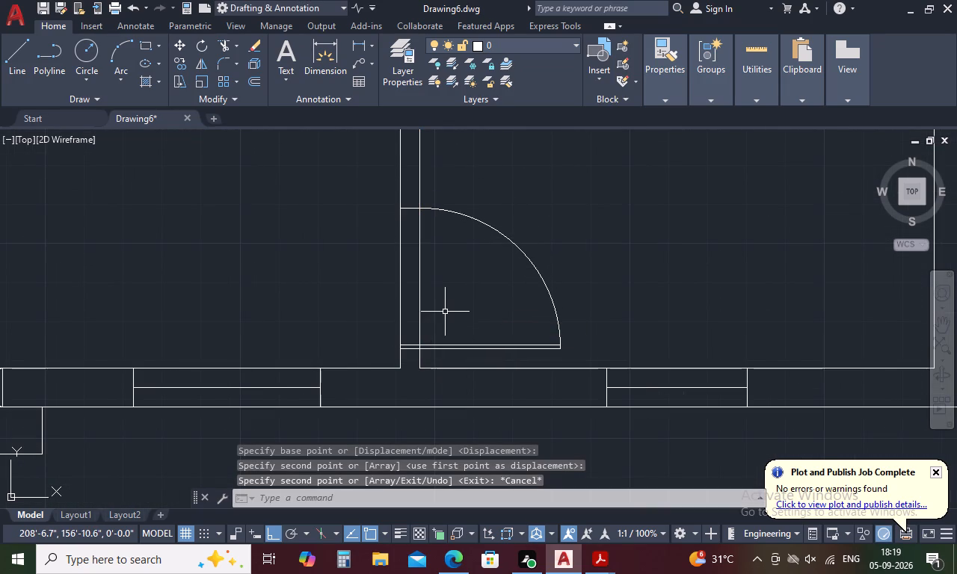
Trim the vertical partition's right line between the copied door's jambs, including the short piece within the leaf thickness.
key("t")
type("R")
key("space")
left_click(419, 286)
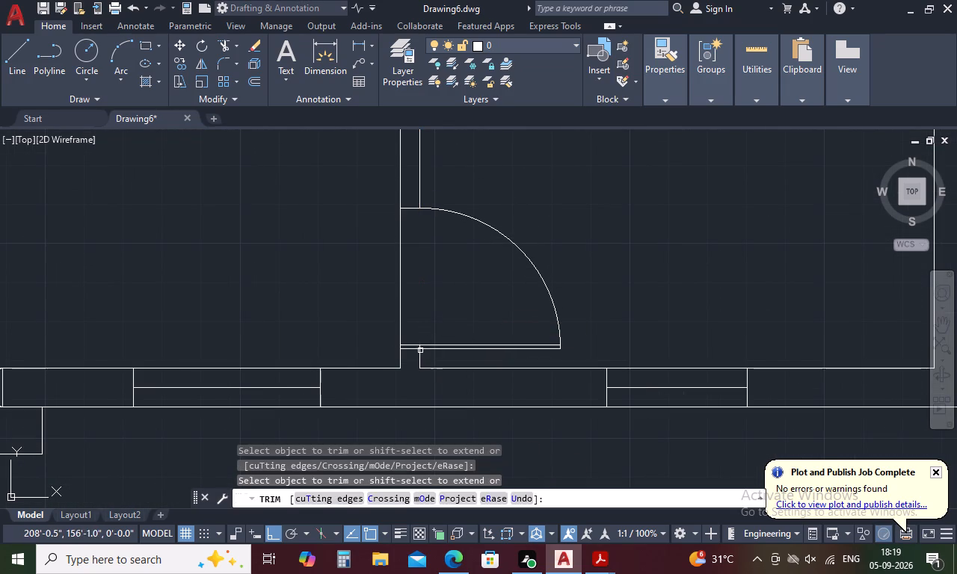
scroll(419, 353, "up", 4)
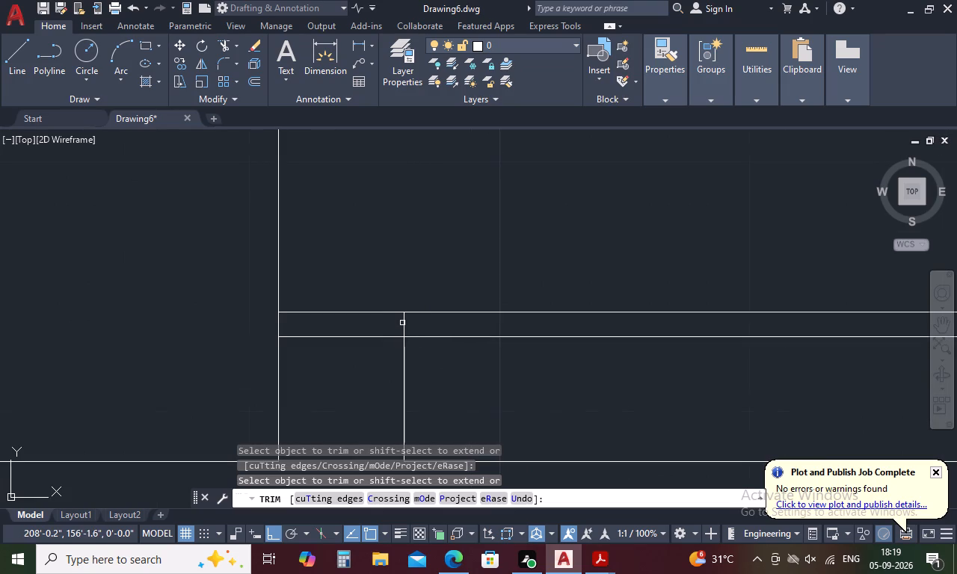
left_click(402, 323)
scroll(404, 318, "down", 5)
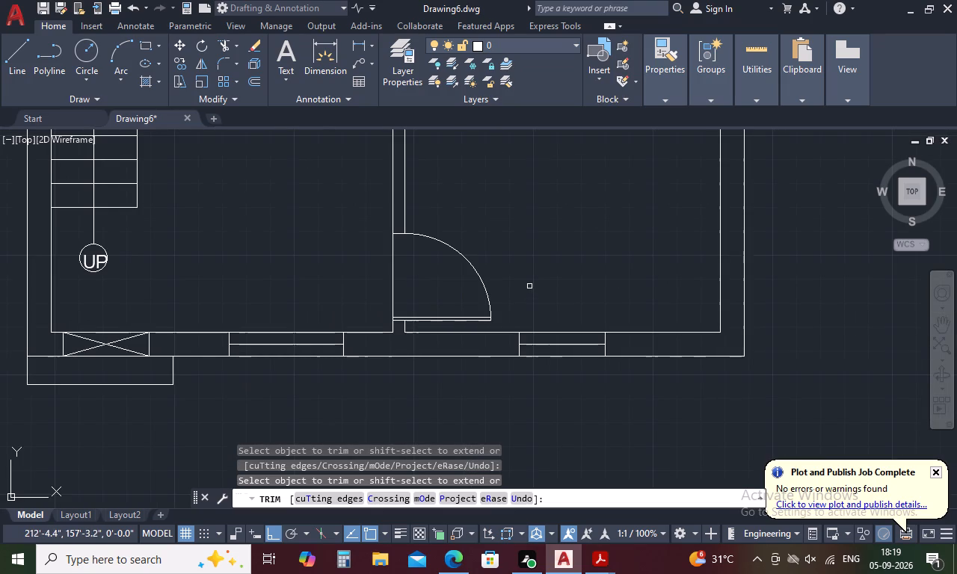
key("Escape")
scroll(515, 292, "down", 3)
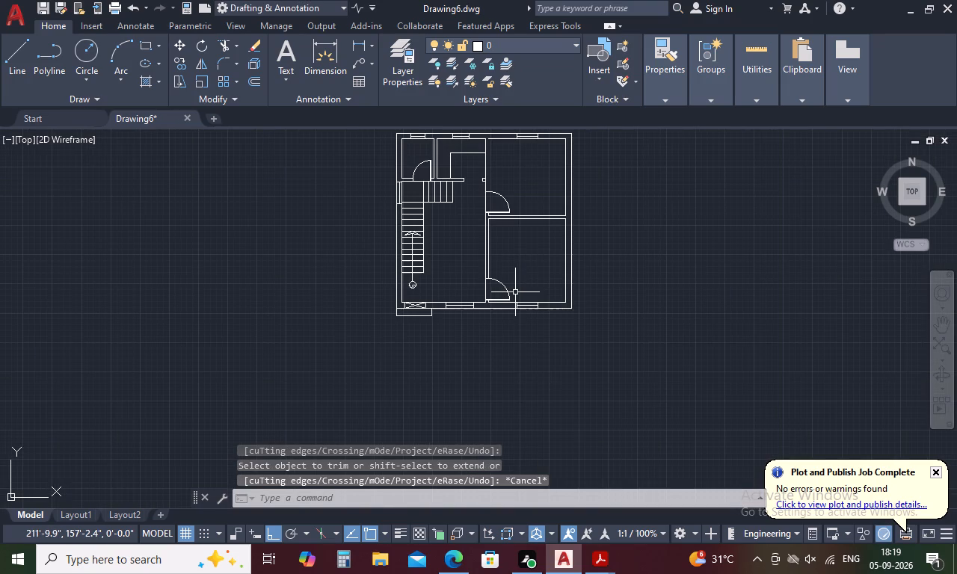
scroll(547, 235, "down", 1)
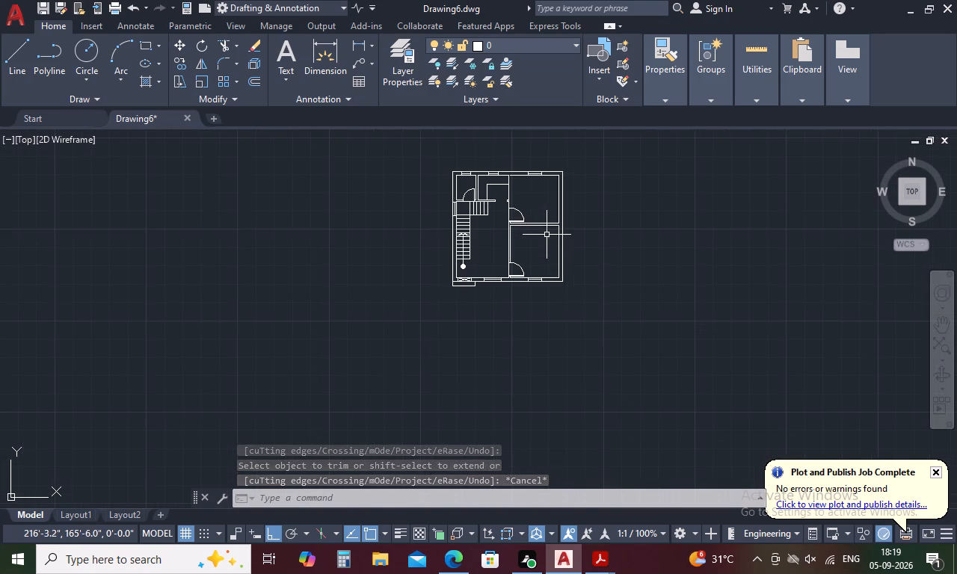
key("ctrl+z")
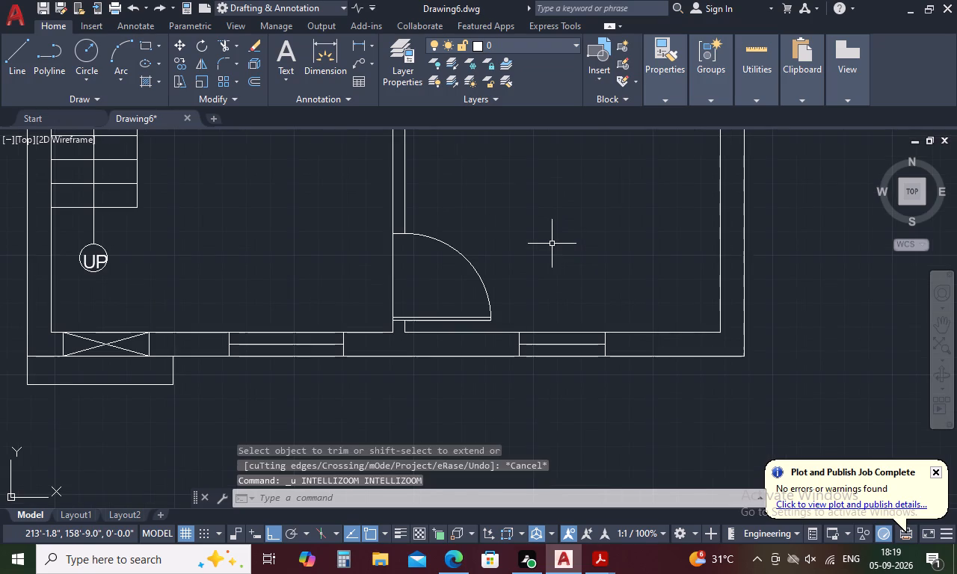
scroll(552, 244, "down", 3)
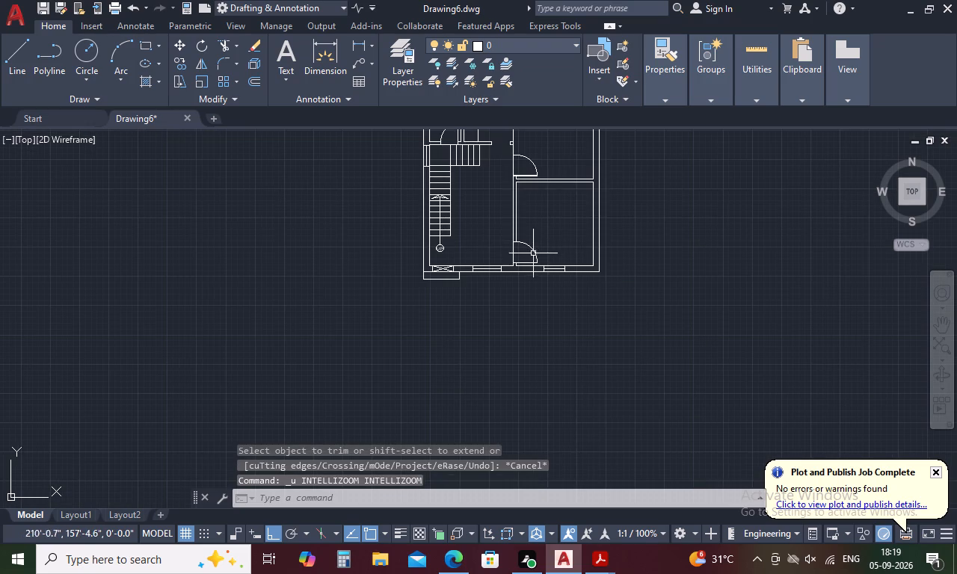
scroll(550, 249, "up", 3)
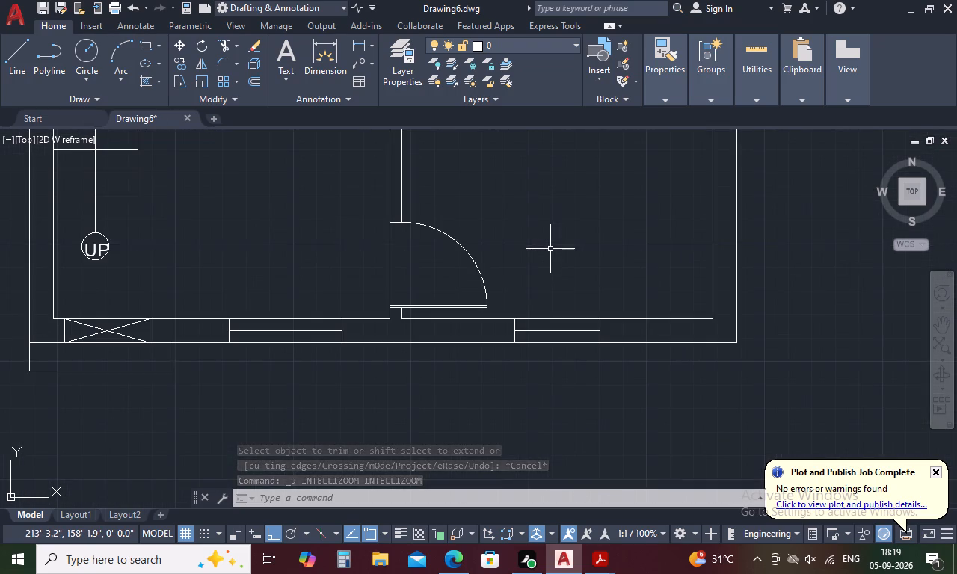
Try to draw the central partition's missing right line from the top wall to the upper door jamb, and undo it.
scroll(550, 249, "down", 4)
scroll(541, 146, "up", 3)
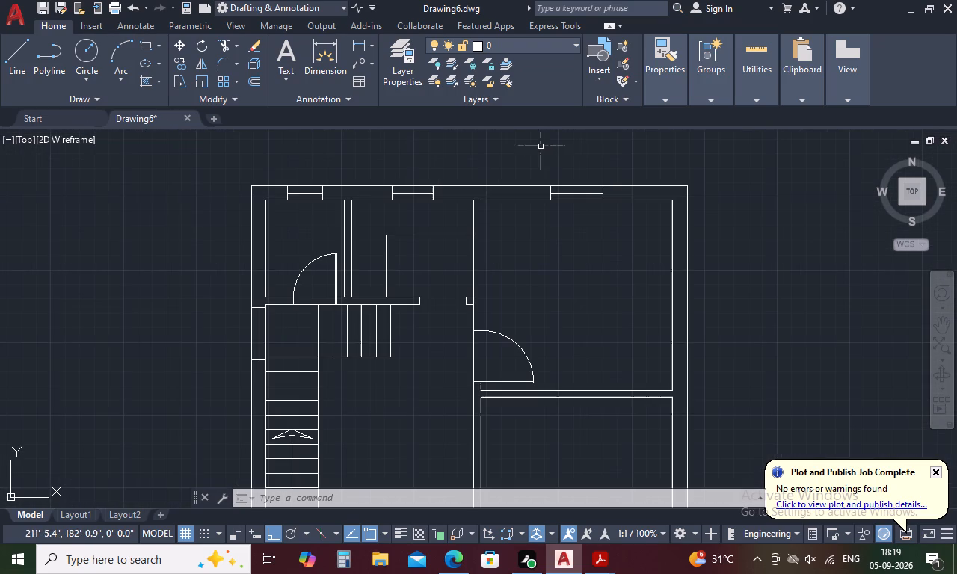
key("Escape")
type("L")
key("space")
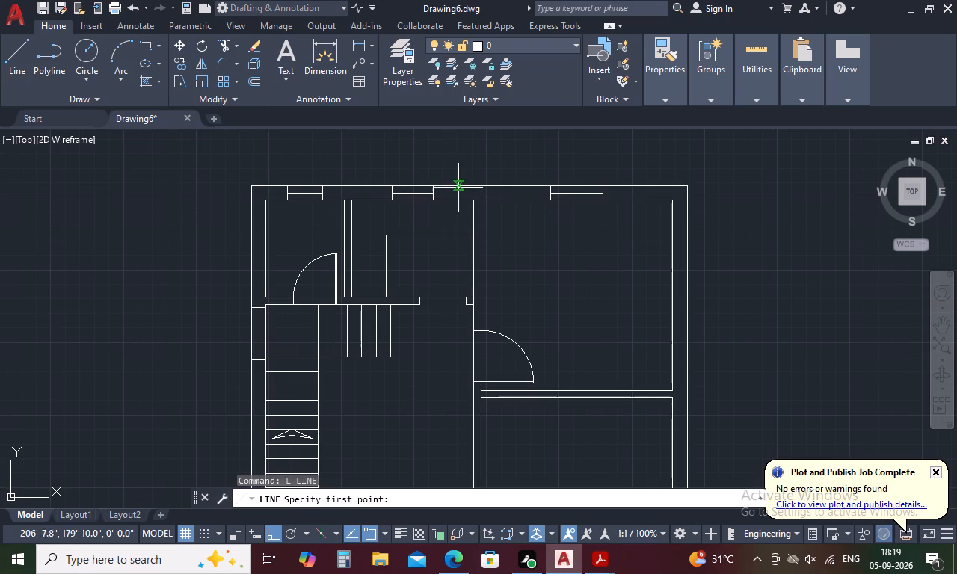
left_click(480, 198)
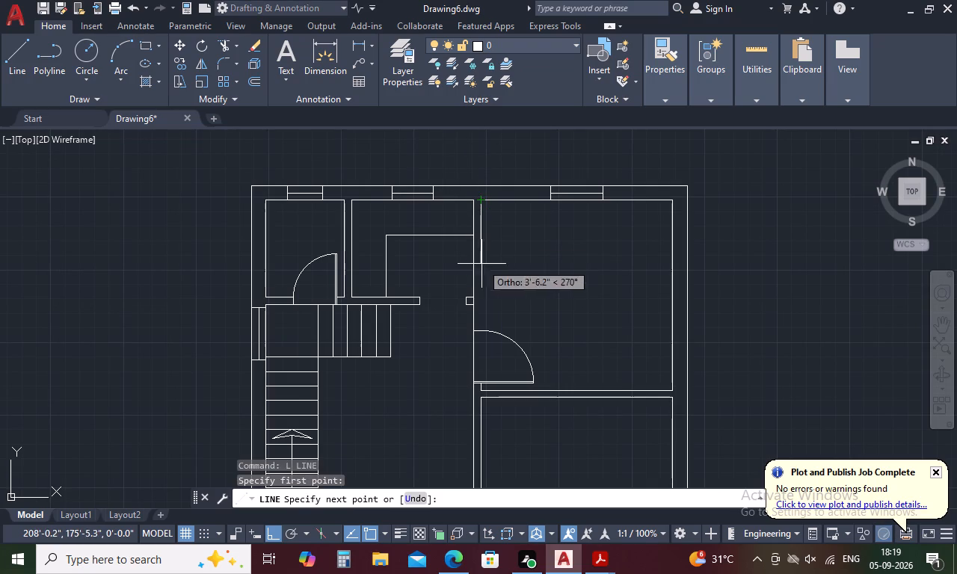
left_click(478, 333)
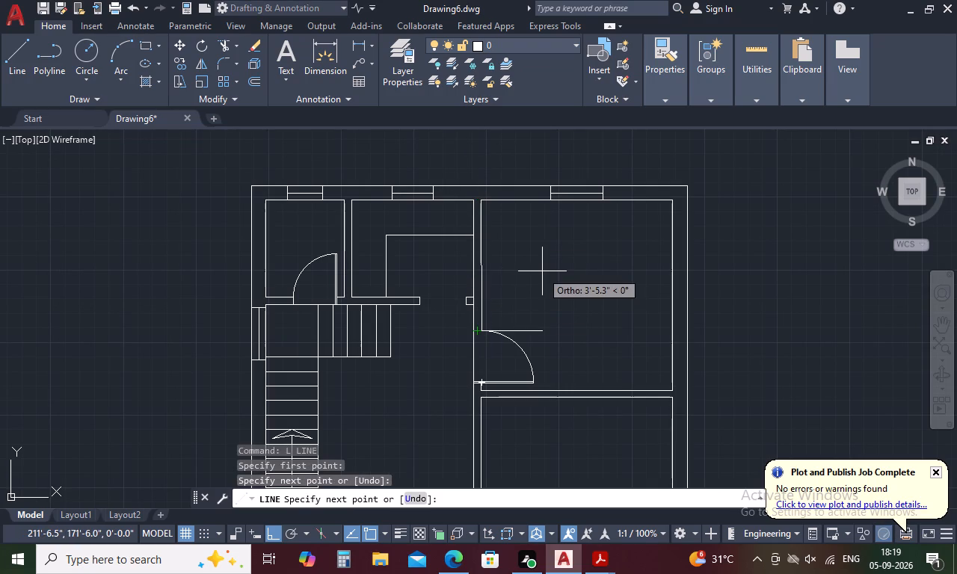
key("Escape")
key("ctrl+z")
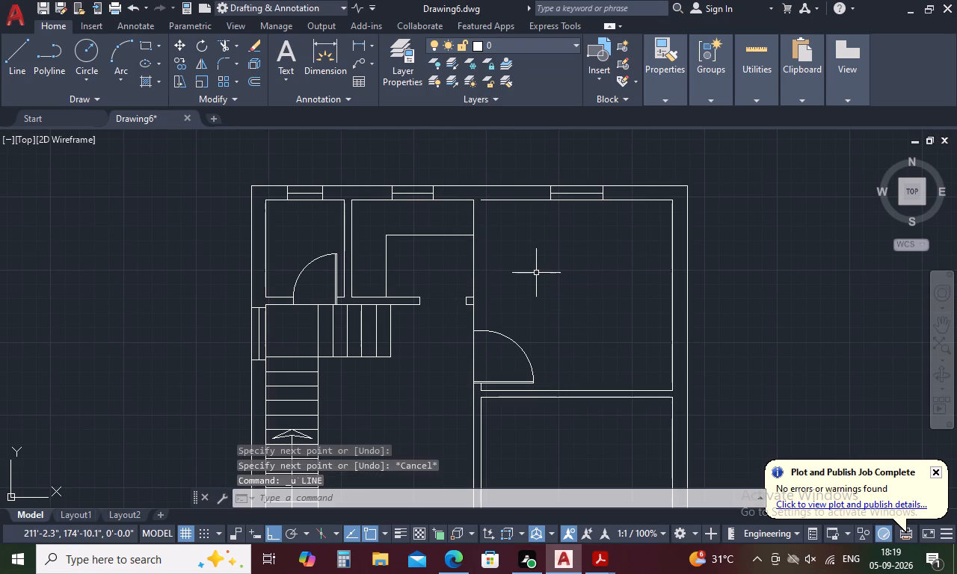
Draw the central partition's missing right line from the top wall's inner line down to the upper door jamb.
type("L")
key("space")
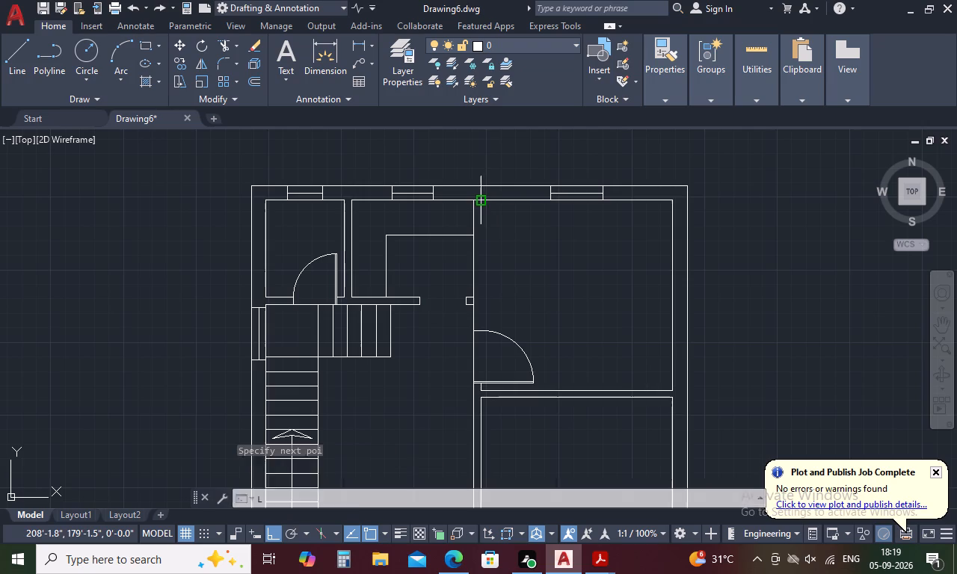
left_click(476, 203)
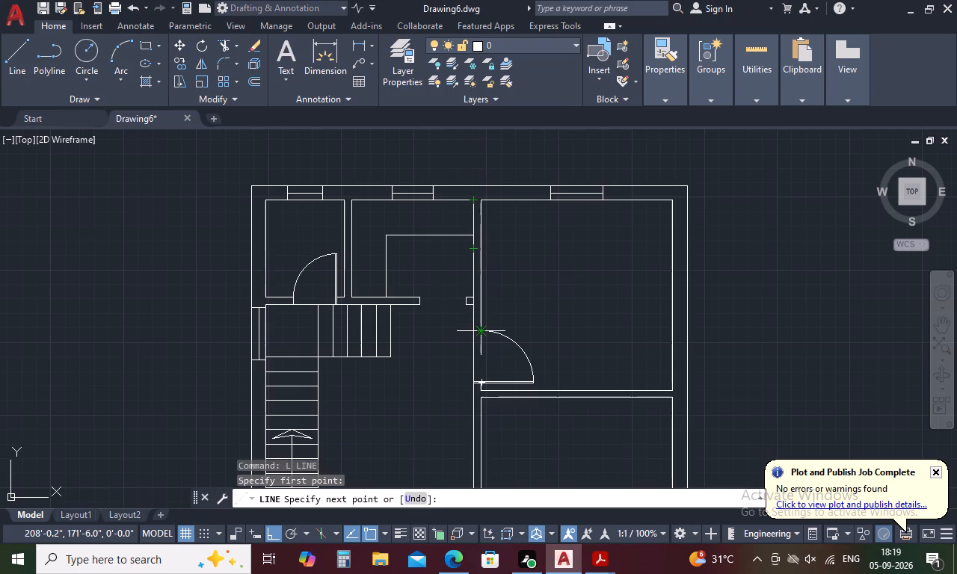
left_click(481, 331)
key("Escape")
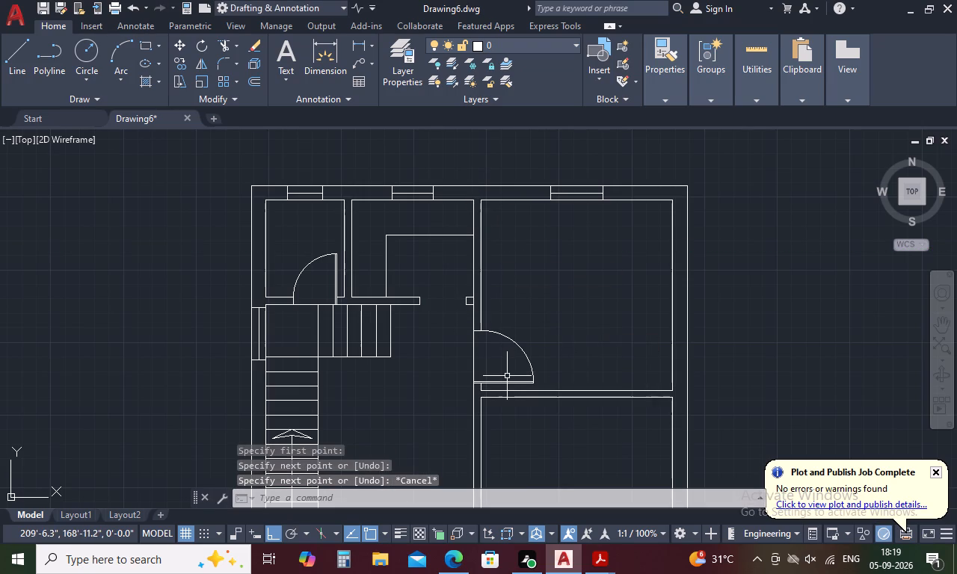
Add a multiline text label reading TOILET with 4'6"X5'7" on a second line in the upper-left room.
scroll(507, 376, "down", 2)
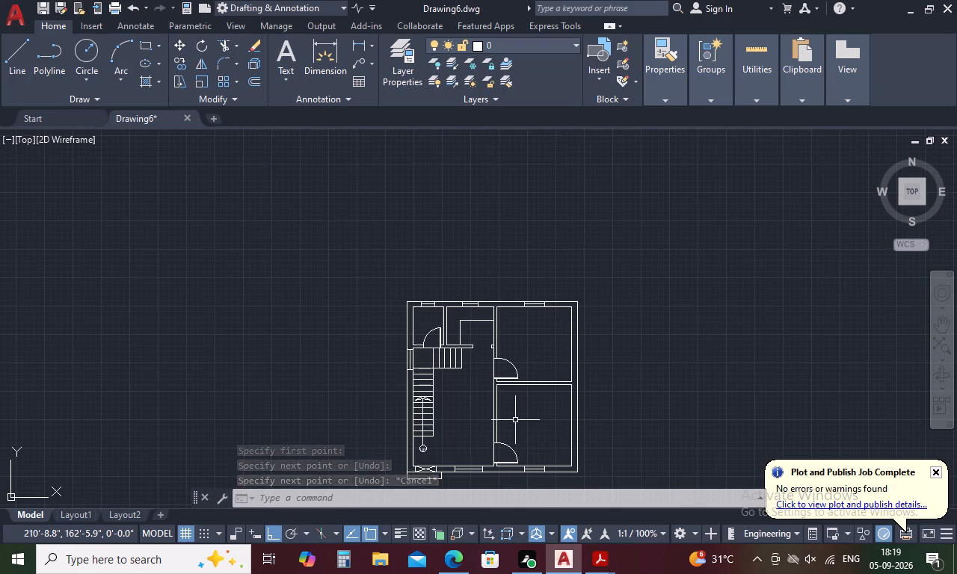
scroll(521, 410, "down", 1)
scroll(499, 470, "up", 2)
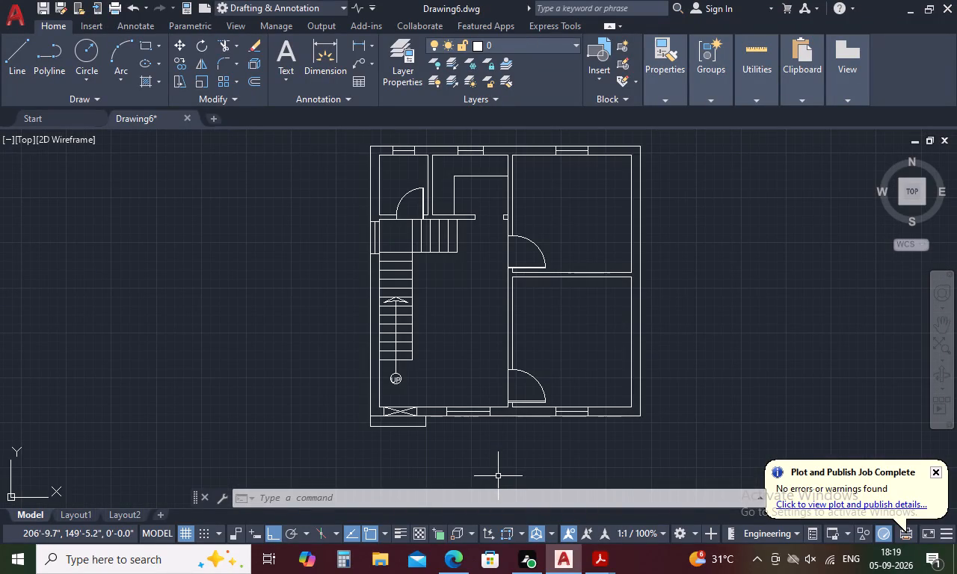
type("T")
key("space")
left_click(384, 167)
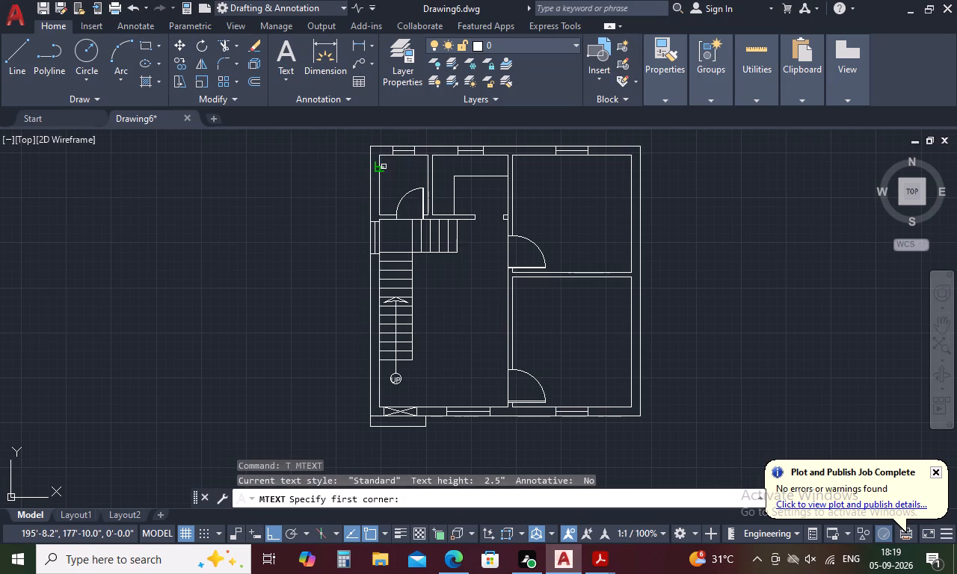
left_click(425, 177)
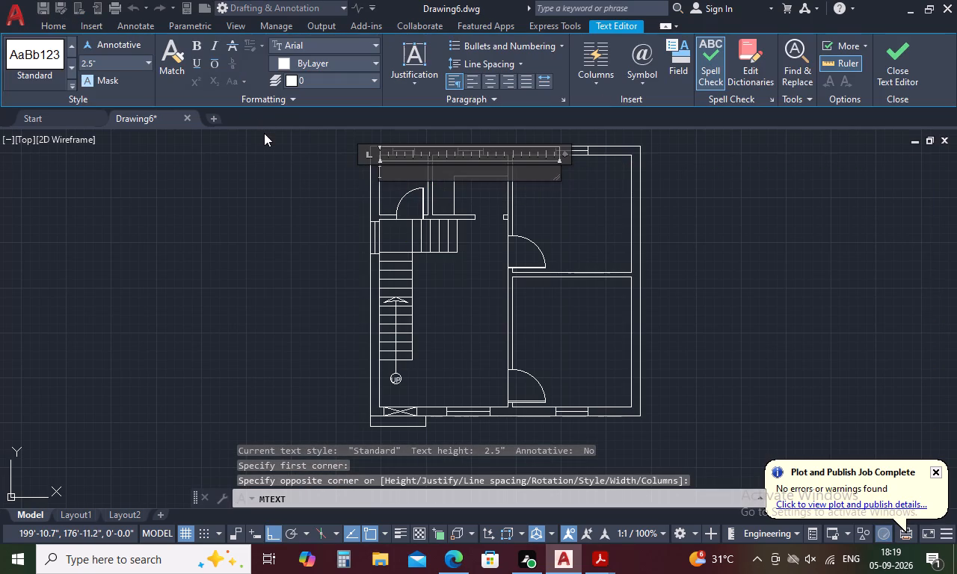
type("TOILET")
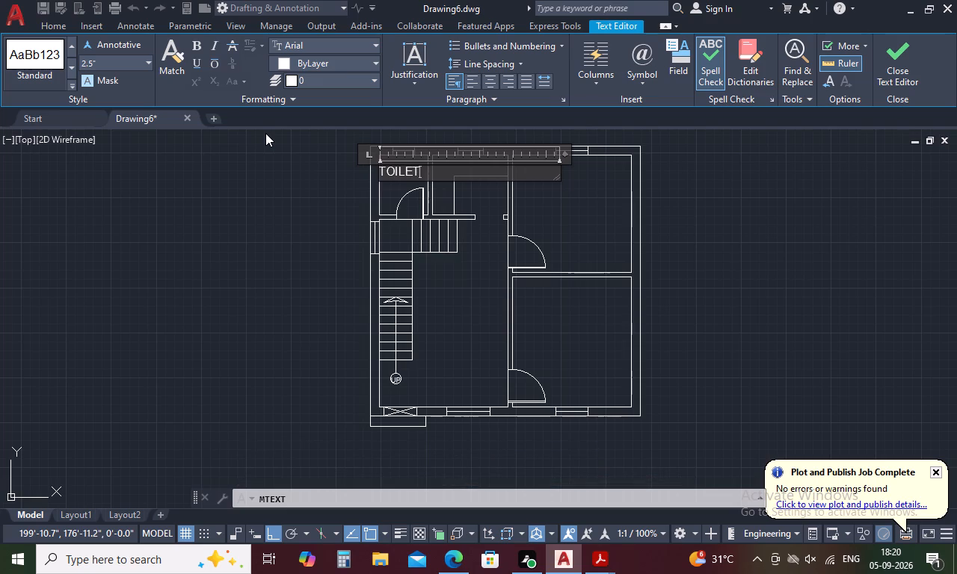
key("Return")
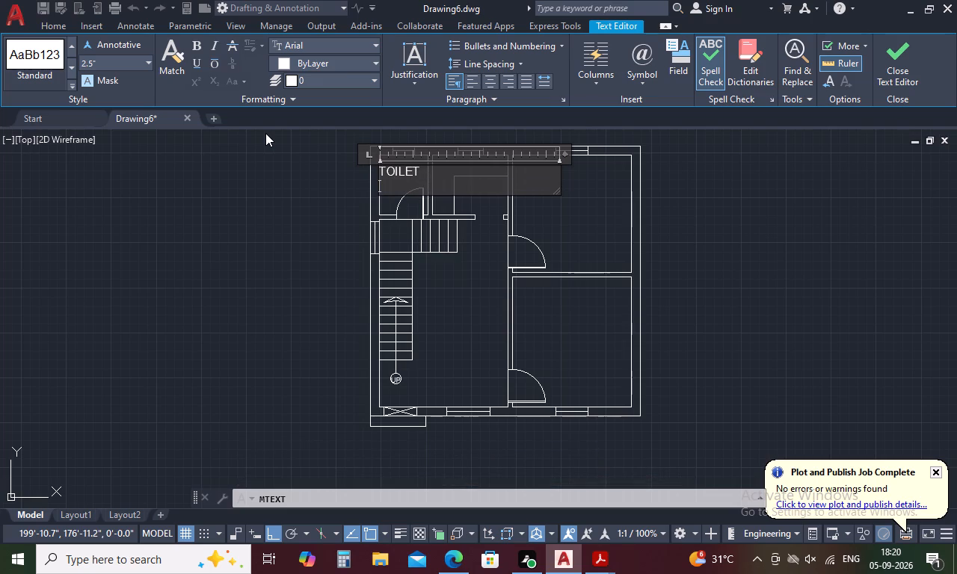
type("4'6")
type("\"X")
type("5'")
type("7\"")
left_click(341, 196)
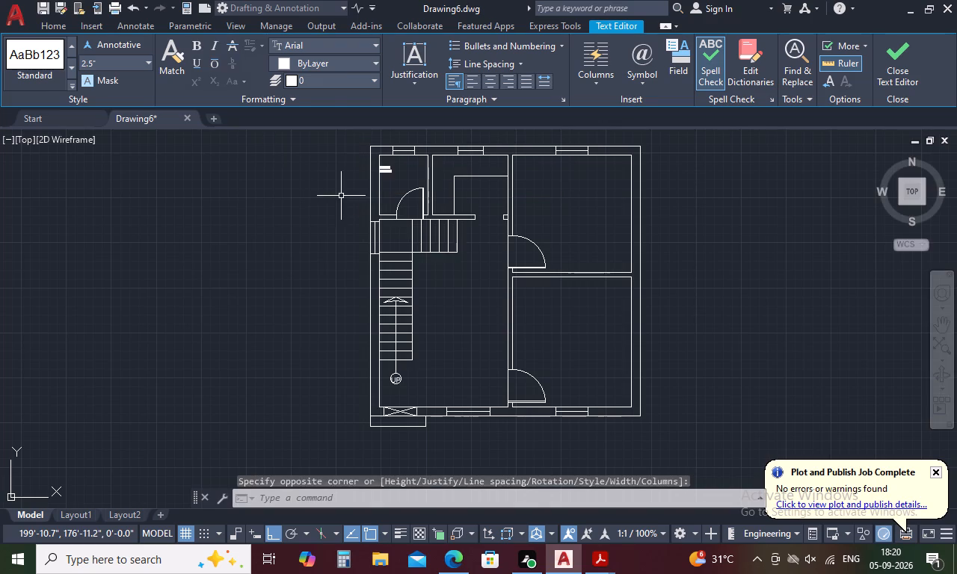
Set the text height of both lines of the TOILET label to 8".
double_click(386, 171)
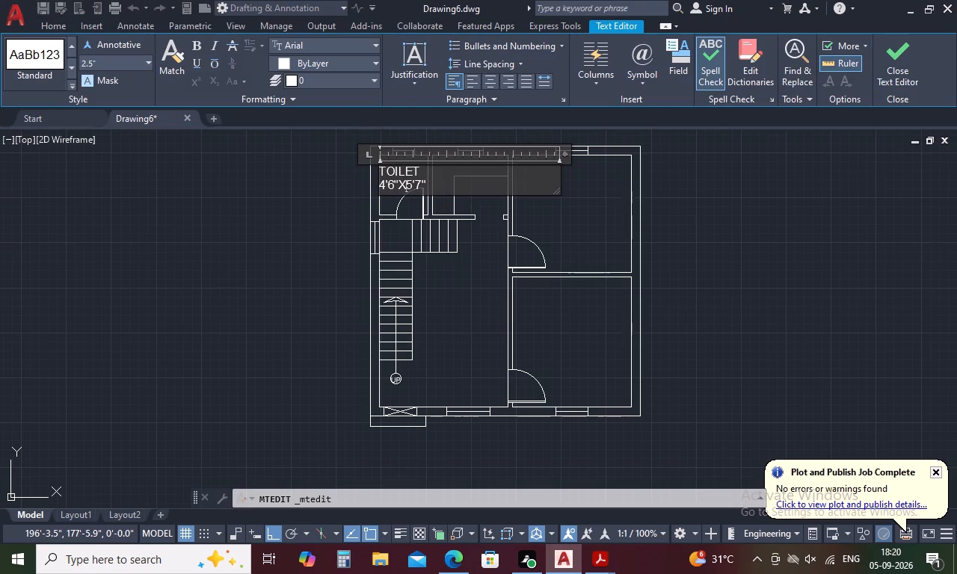
left_click_drag(443, 188, 334, 153)
left_click(116, 58)
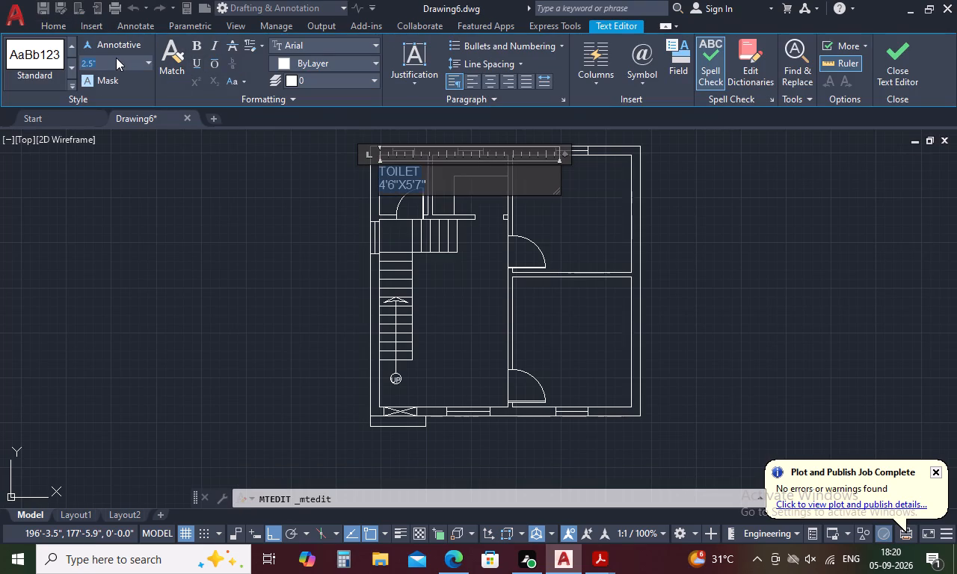
key("BackSpace")
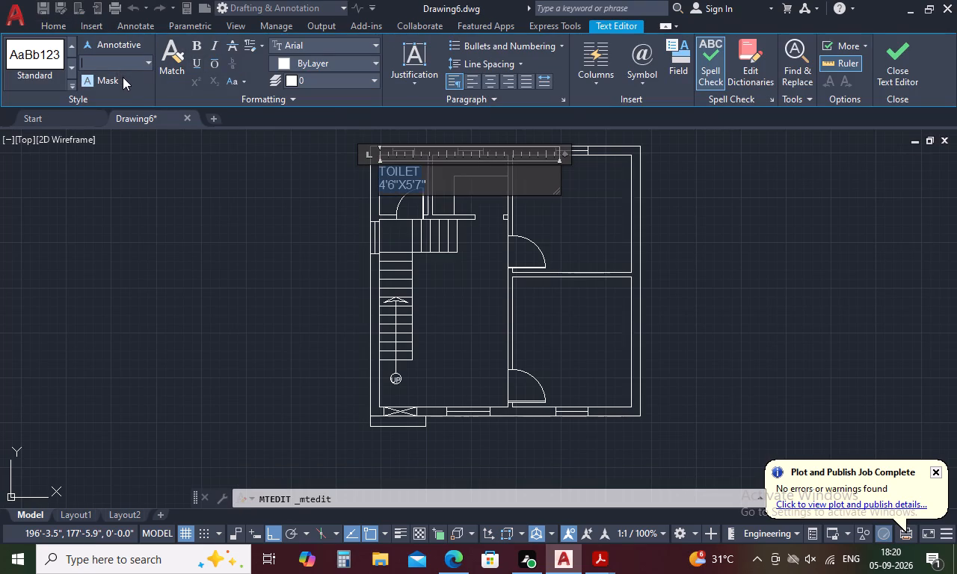
key("8")
key("Return")
left_click(274, 271)
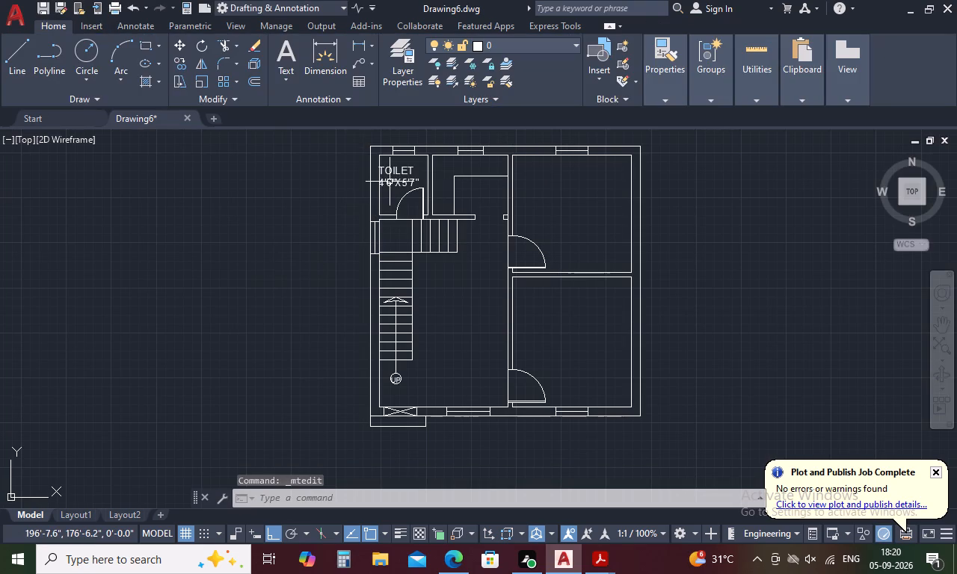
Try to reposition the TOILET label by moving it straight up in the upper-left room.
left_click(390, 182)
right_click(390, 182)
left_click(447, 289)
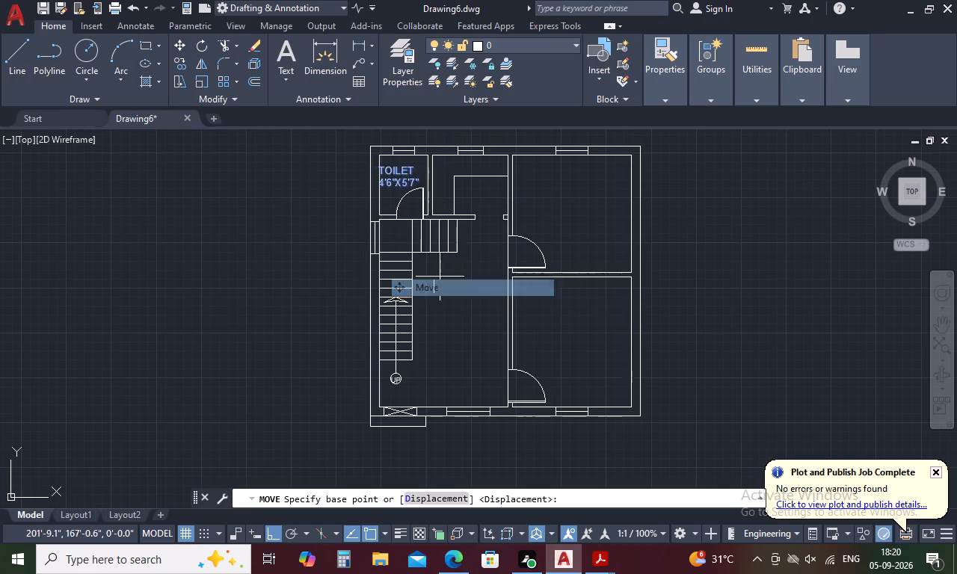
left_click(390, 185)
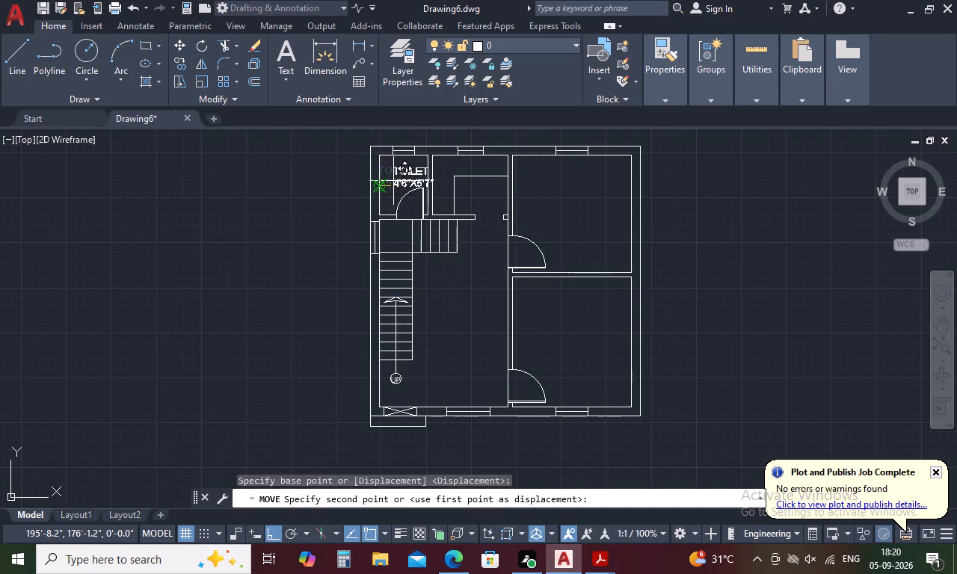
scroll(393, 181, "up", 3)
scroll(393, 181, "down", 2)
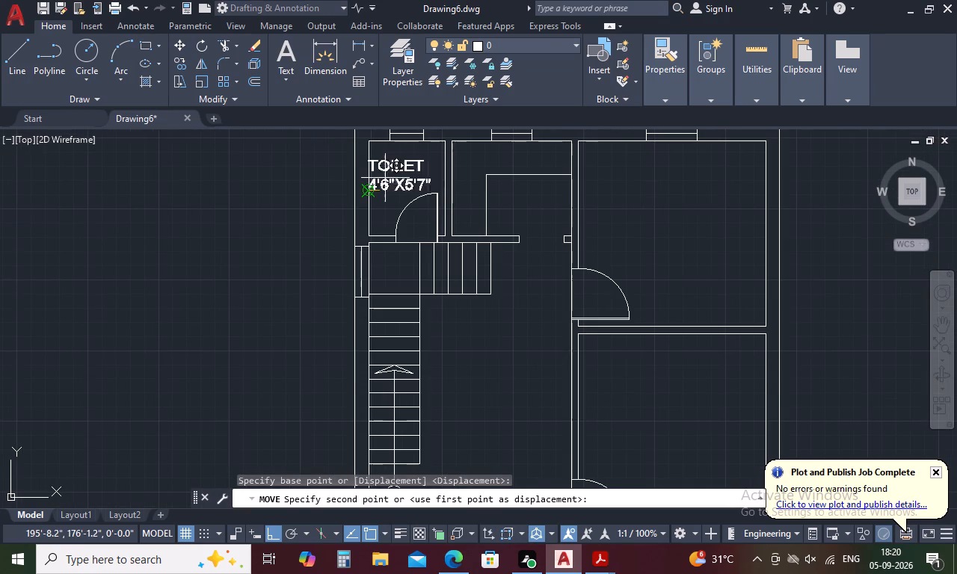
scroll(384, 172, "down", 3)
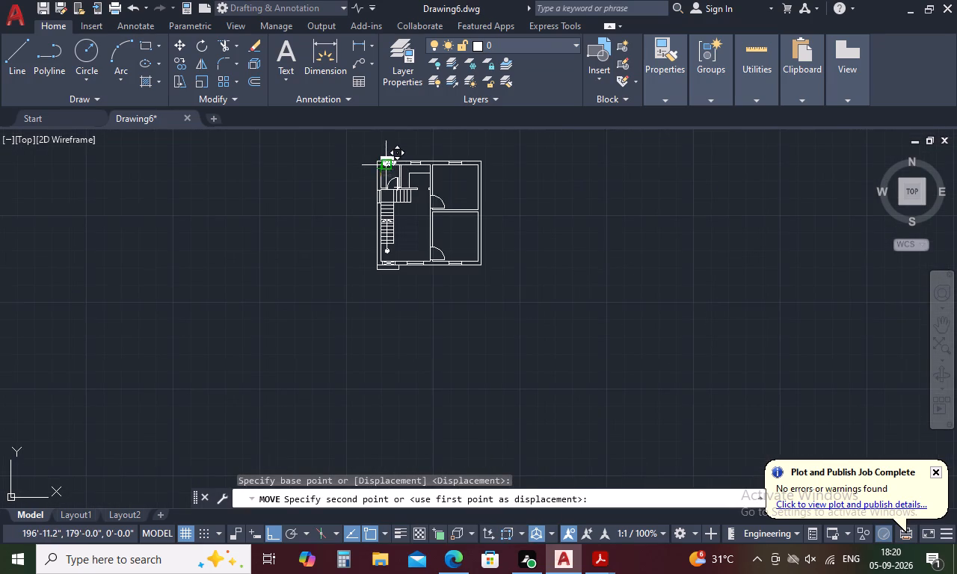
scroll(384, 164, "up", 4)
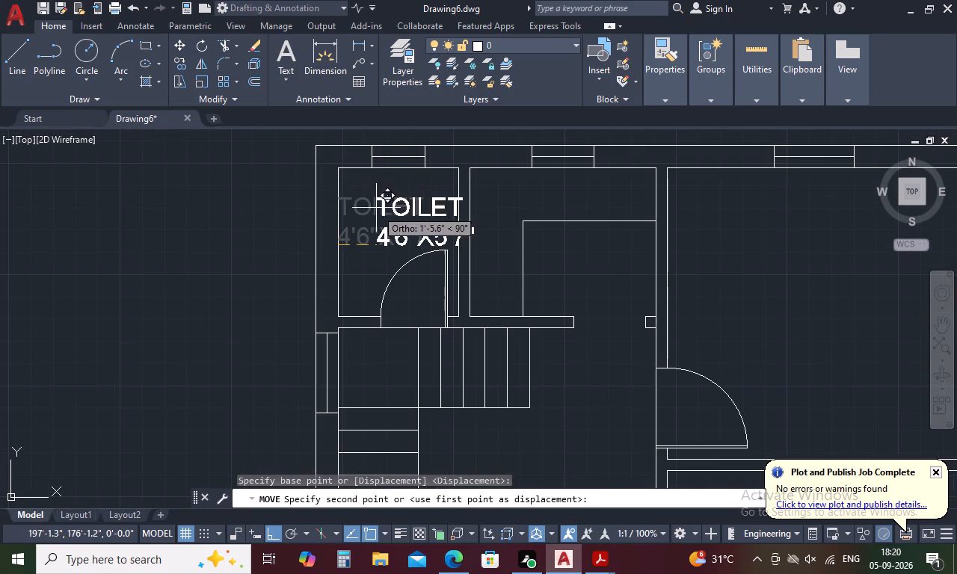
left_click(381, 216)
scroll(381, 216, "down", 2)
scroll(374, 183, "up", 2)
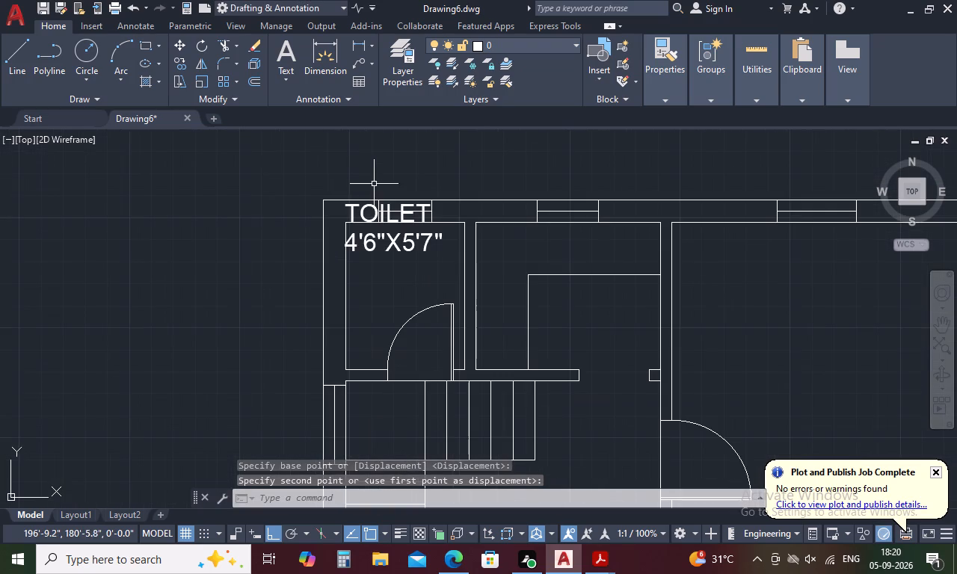
Move the TOILET label down off the top wall, and shift it slightly right, clear of the room's left wall.
left_click(374, 208)
type("M")
key("space")
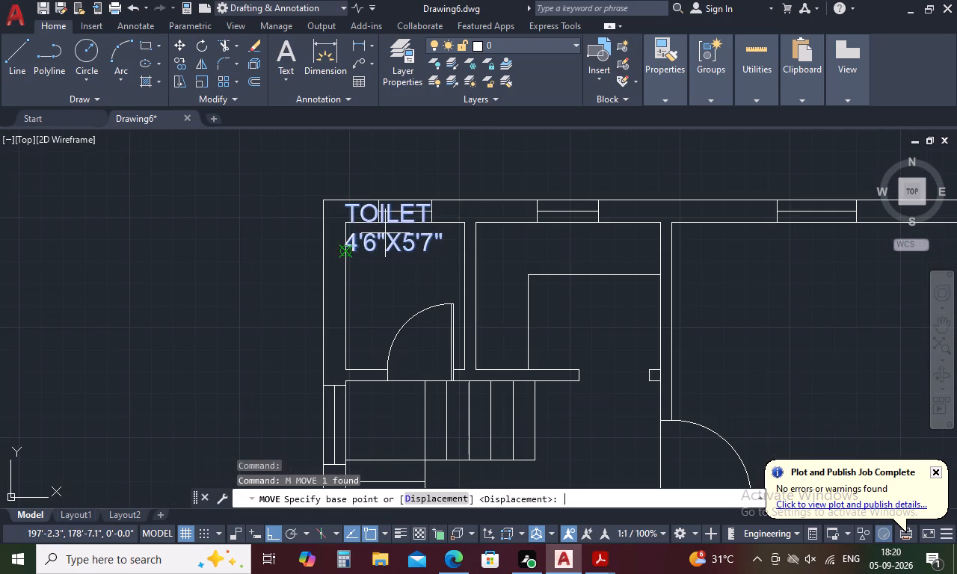
left_click(385, 238)
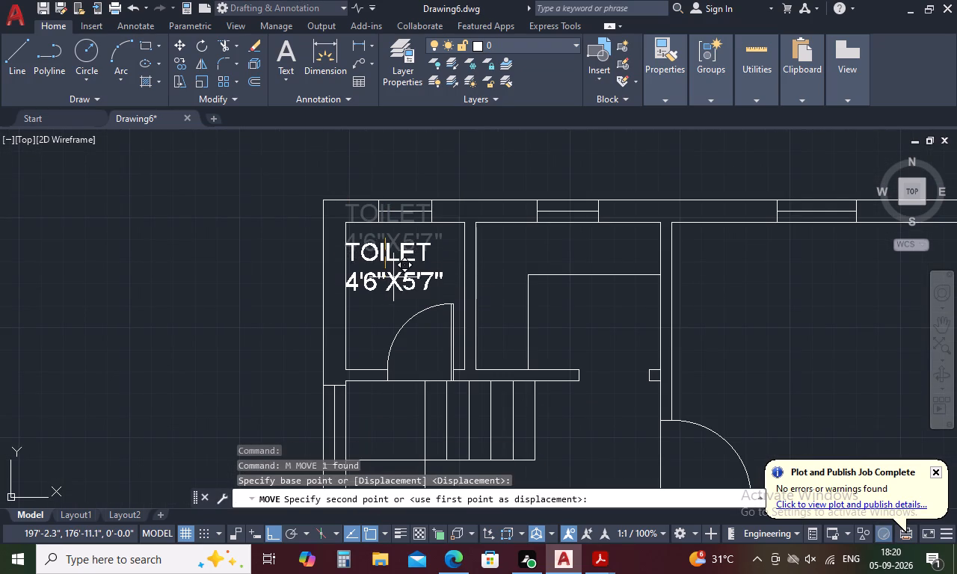
left_click(393, 277)
left_click(393, 277)
type("M")
key("space")
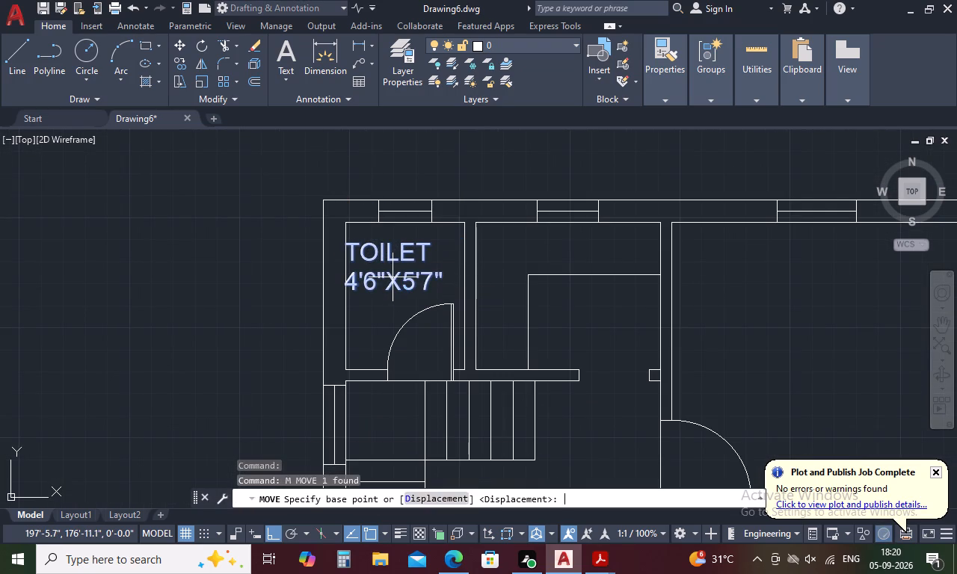
left_click(392, 278)
left_click(399, 278)
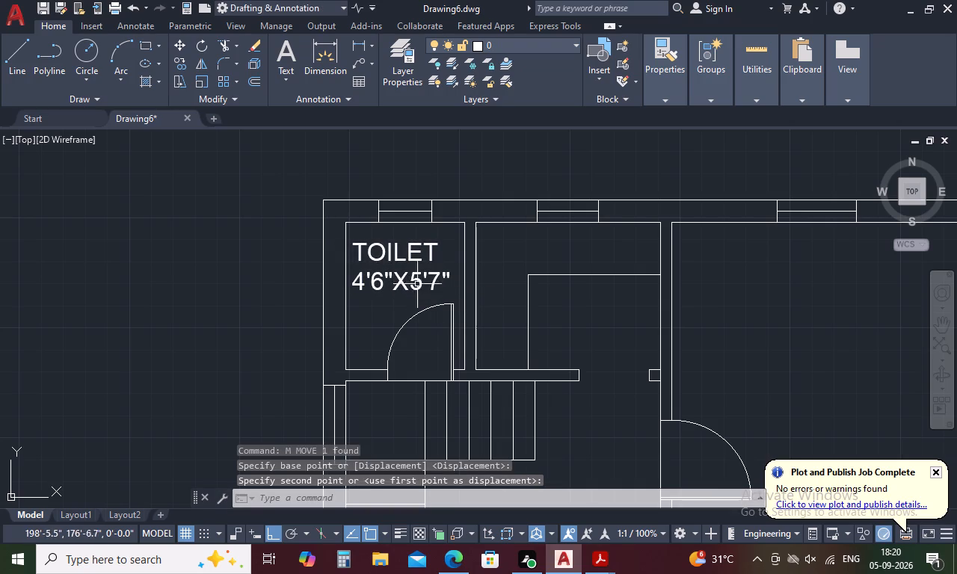
Copy the TOILET label and paste it inside the counter outline of the adjacent room.
left_click(413, 280)
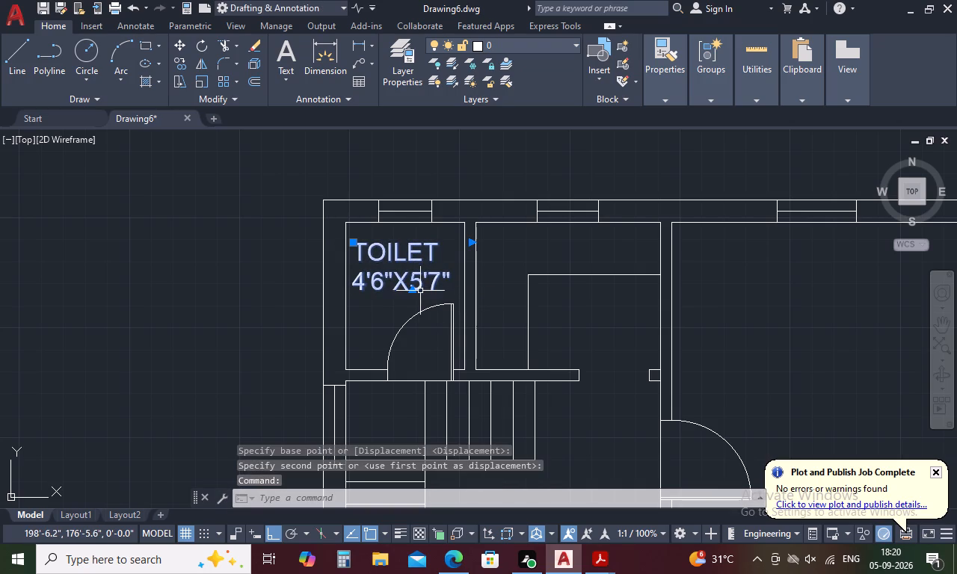
key("ctrl+c")
key("ctrl+v")
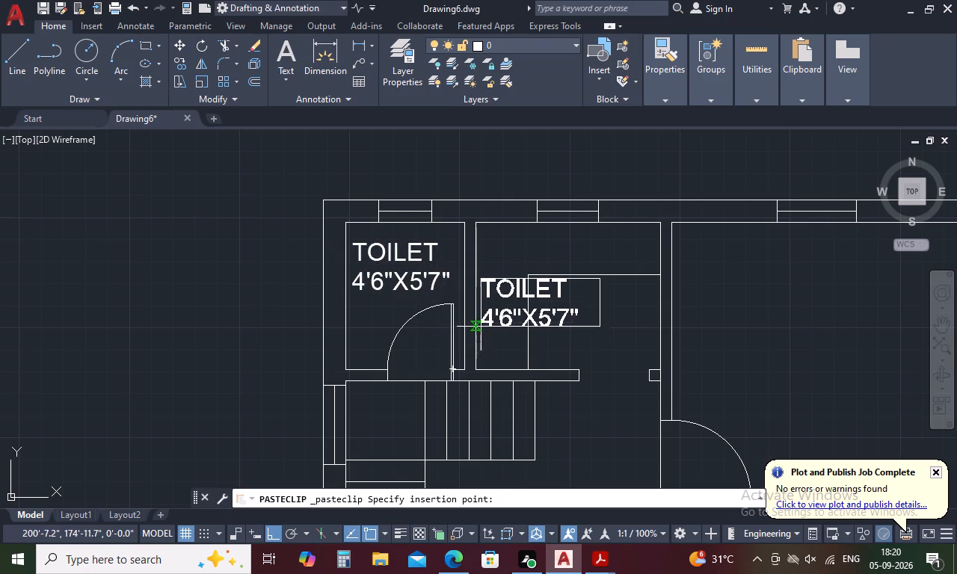
left_click(538, 344)
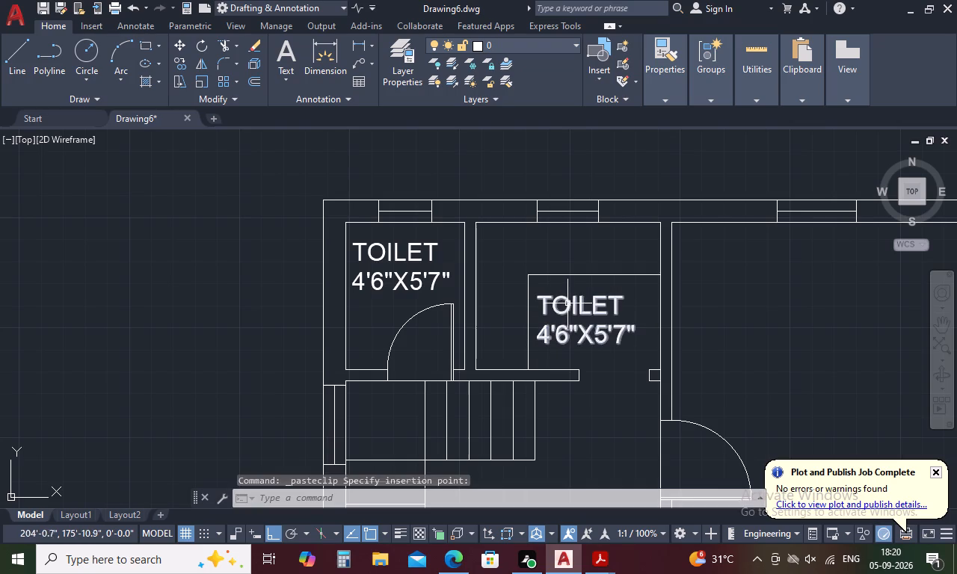
Change the copied label in the counter room to read KITCHEN with 7'0"X5'7" on the second line.
double_click(568, 303)
left_click(625, 303)
key("BackSpace")
key("BackSpace")
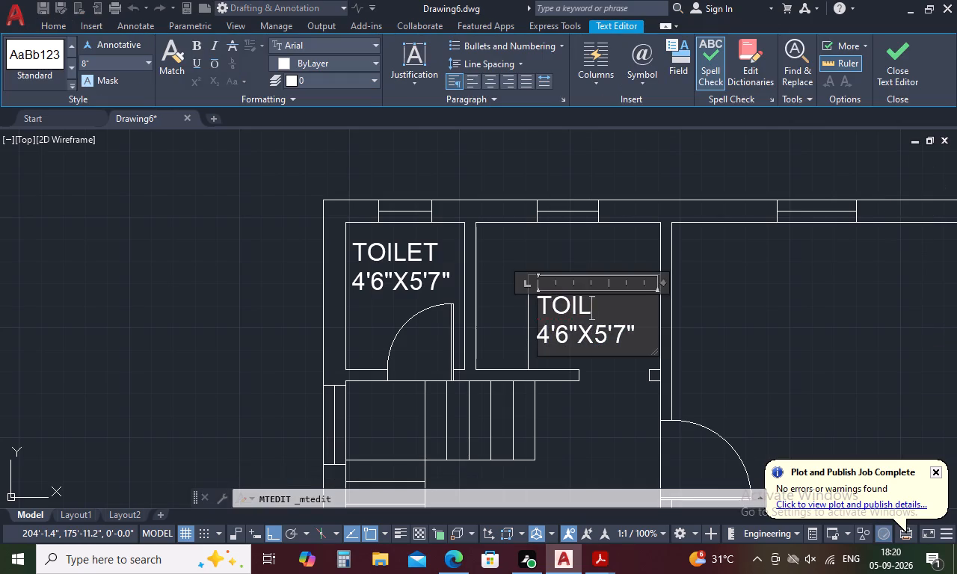
key("BackSpace")
key("BackSpace")
key("BackSpace")
key("BackSpace")
type("KITCHEN")
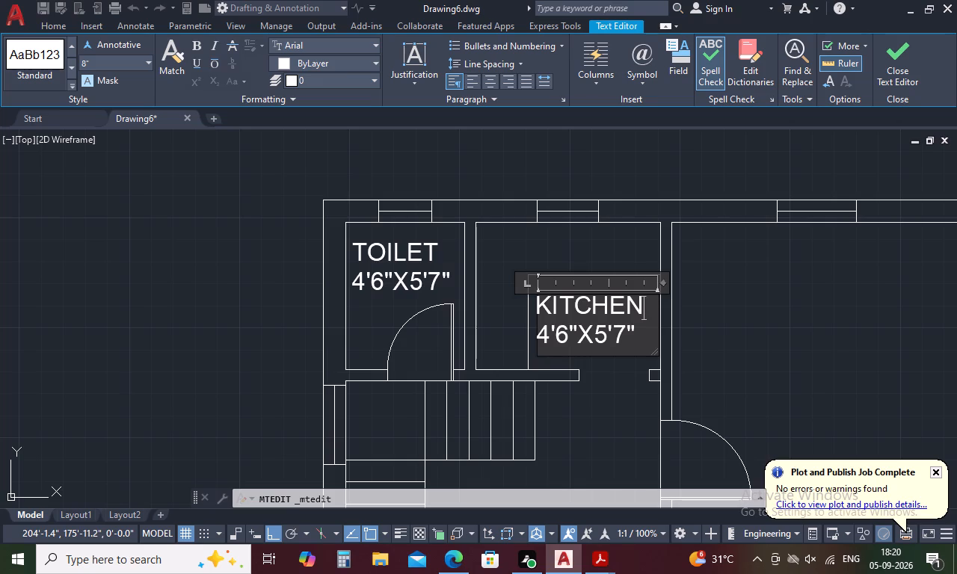
left_click(553, 334)
key("BackSpace")
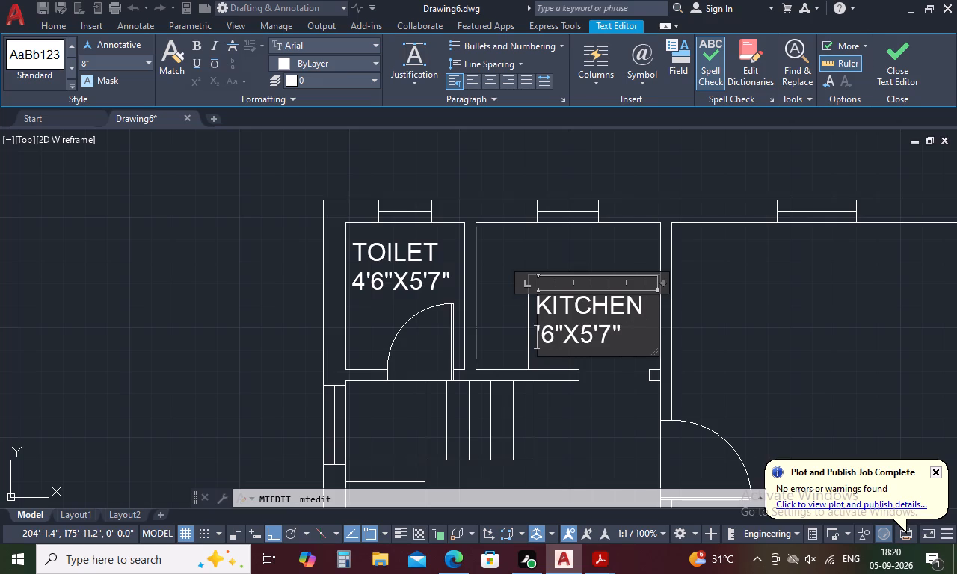
key("7")
left_click(564, 339)
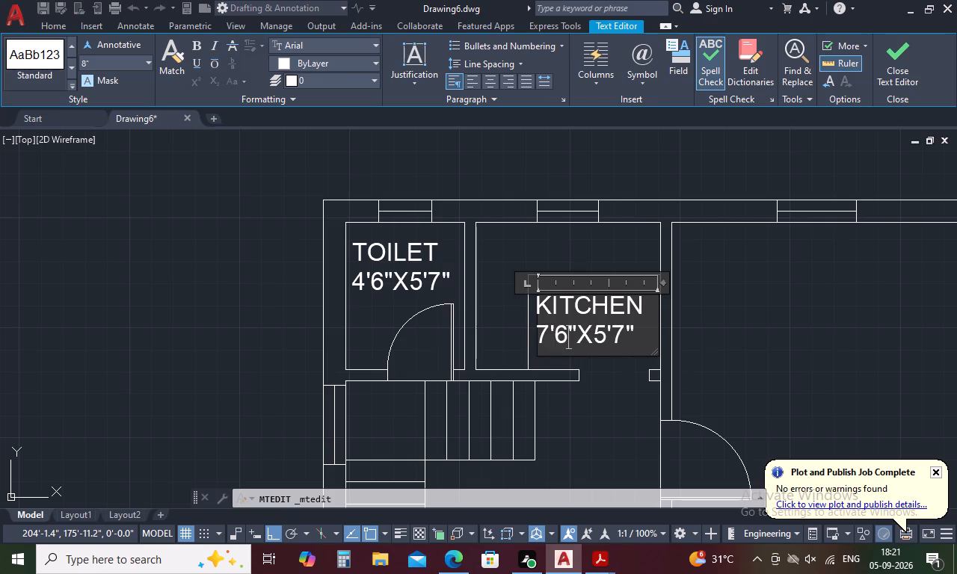
key("BackSpace")
key("0")
left_click(594, 438)
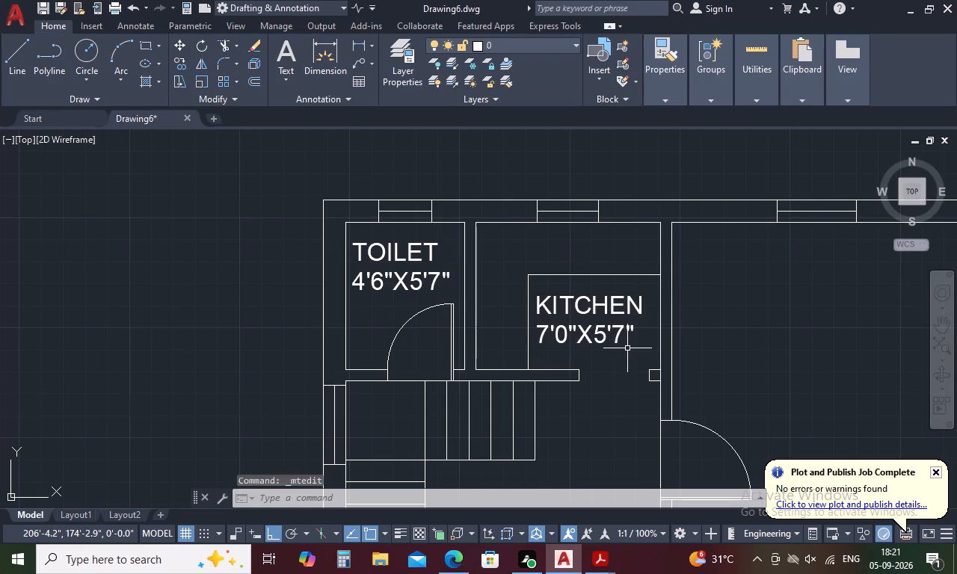
Paste another copy of the TOILET label in the middle of the upper-right room.
scroll(627, 348, "down", 3)
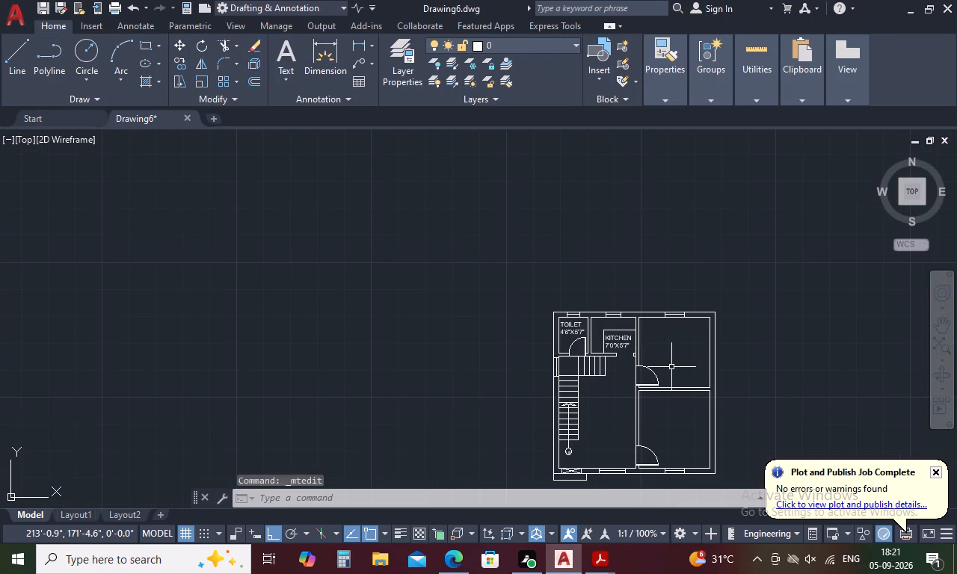
key("ctrl+v")
left_click(664, 357)
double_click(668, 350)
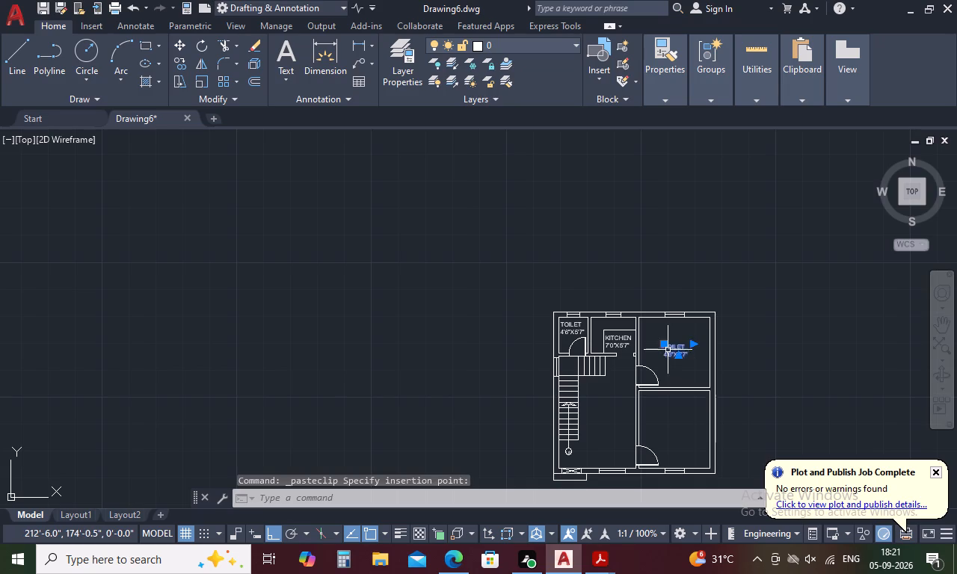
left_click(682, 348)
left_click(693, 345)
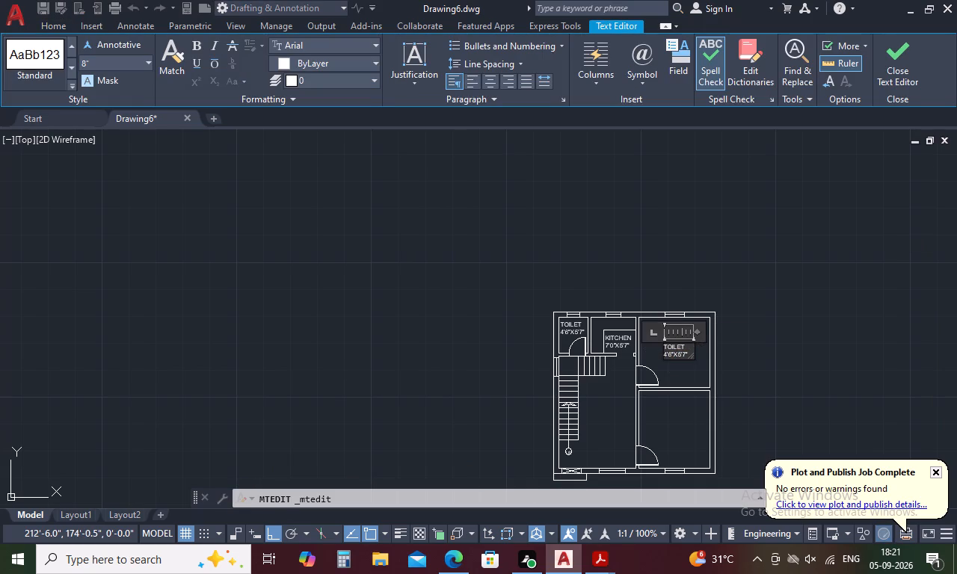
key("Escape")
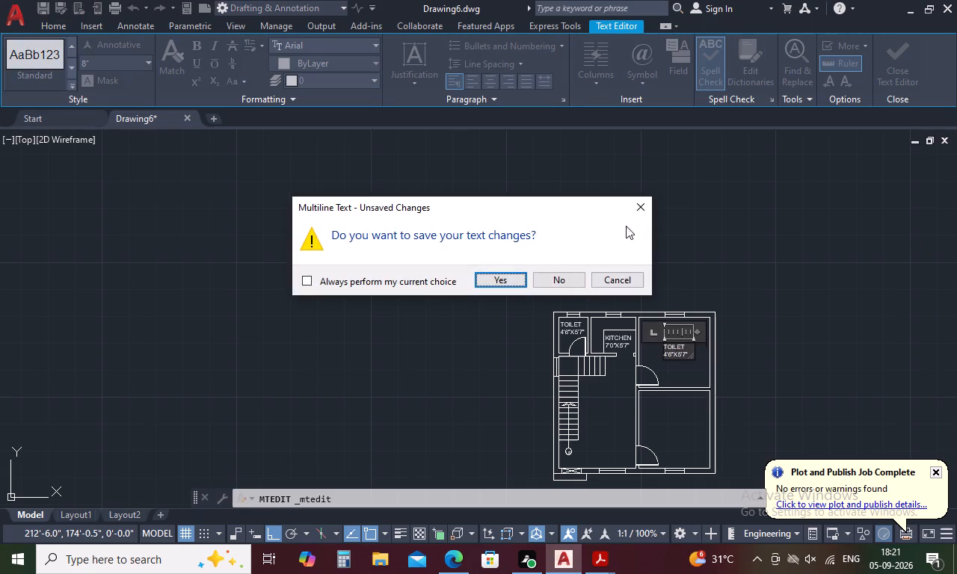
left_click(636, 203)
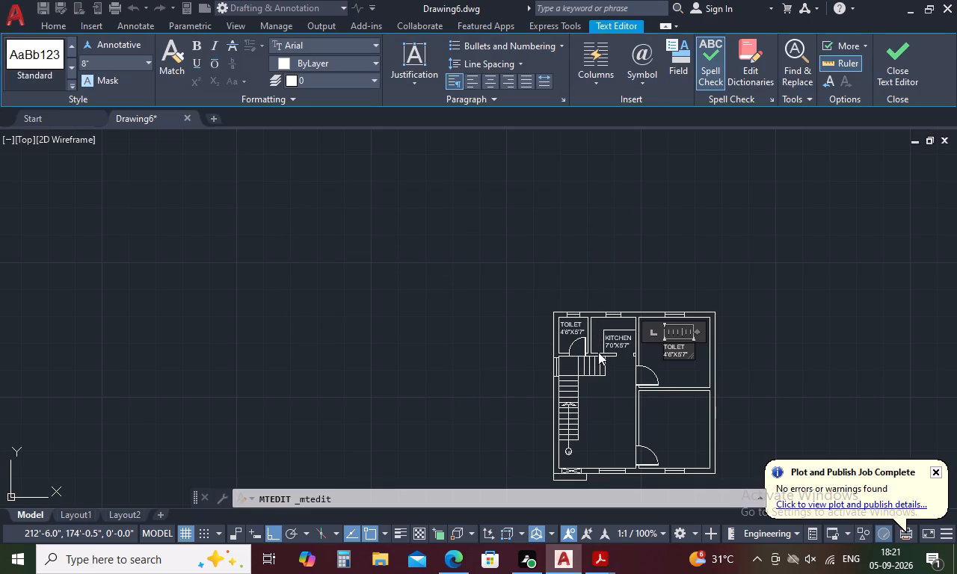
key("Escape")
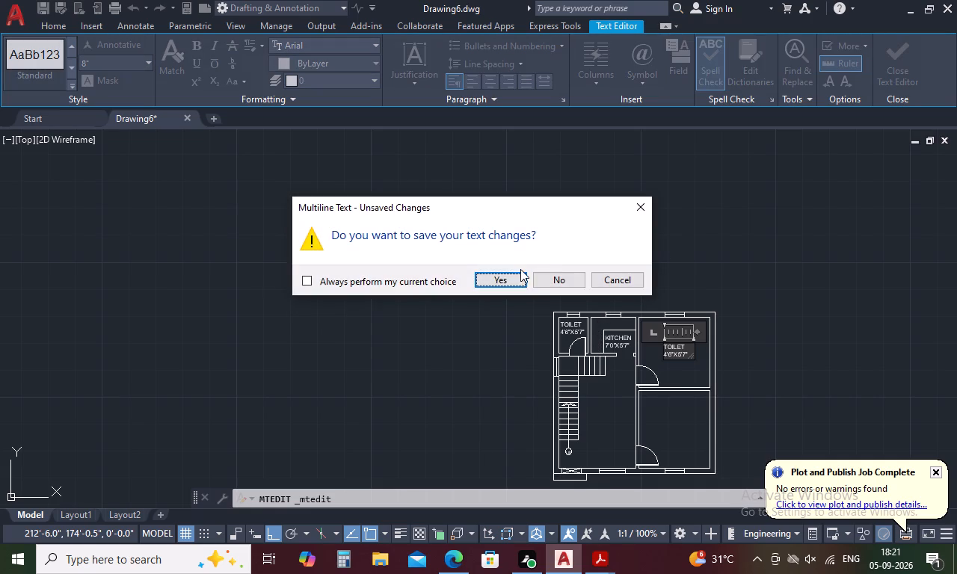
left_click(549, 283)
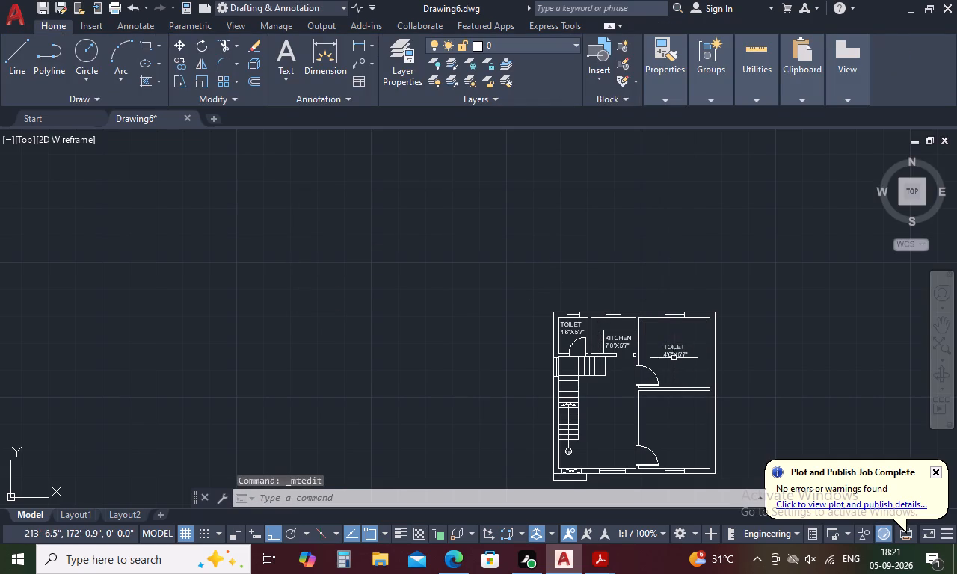
Erase the copied TOILET label from the upper-right room.
left_click(674, 357)
key("Delete")
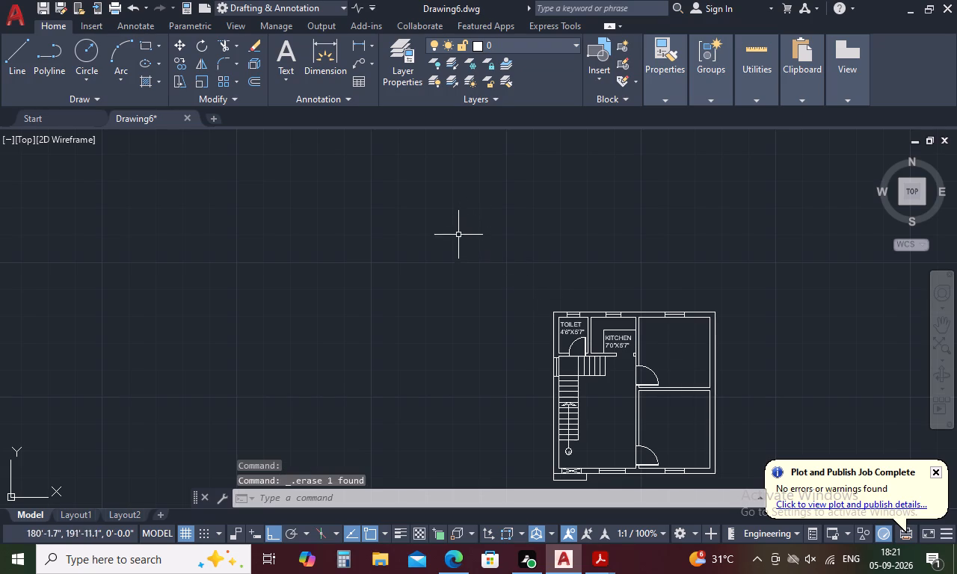
Insert the Bed - Queen and Lamp - Table blocks from the DesignCenter's Home - Space Planner.dwg into the empty area above the floor plan.
key("ctrl+2")
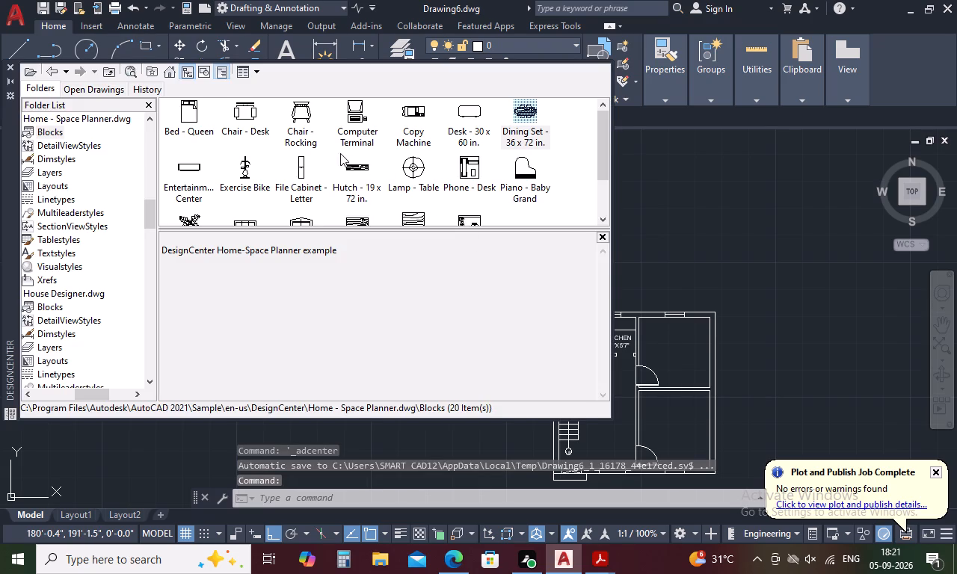
left_click_drag(194, 112, 702, 199)
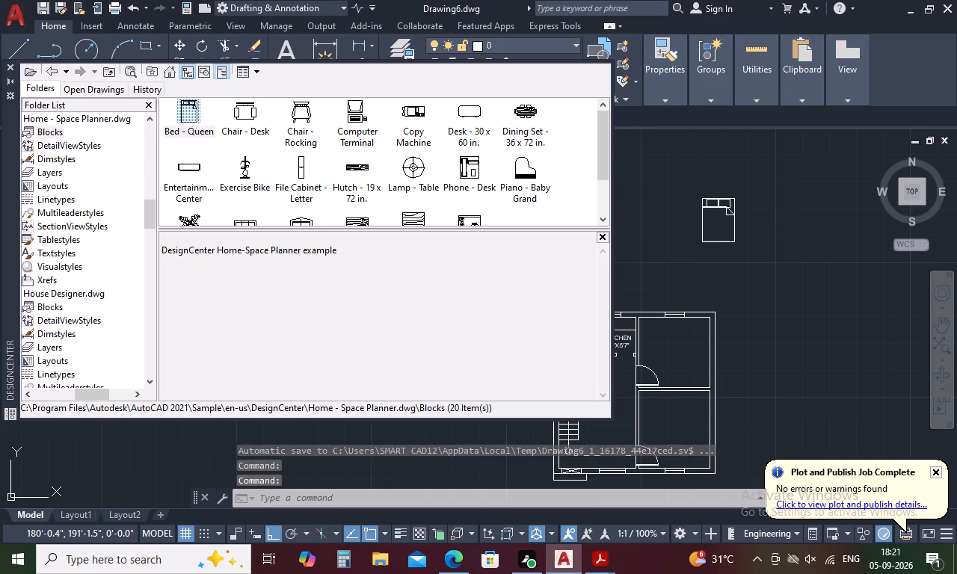
left_click_drag(702, 199, 707, 199)
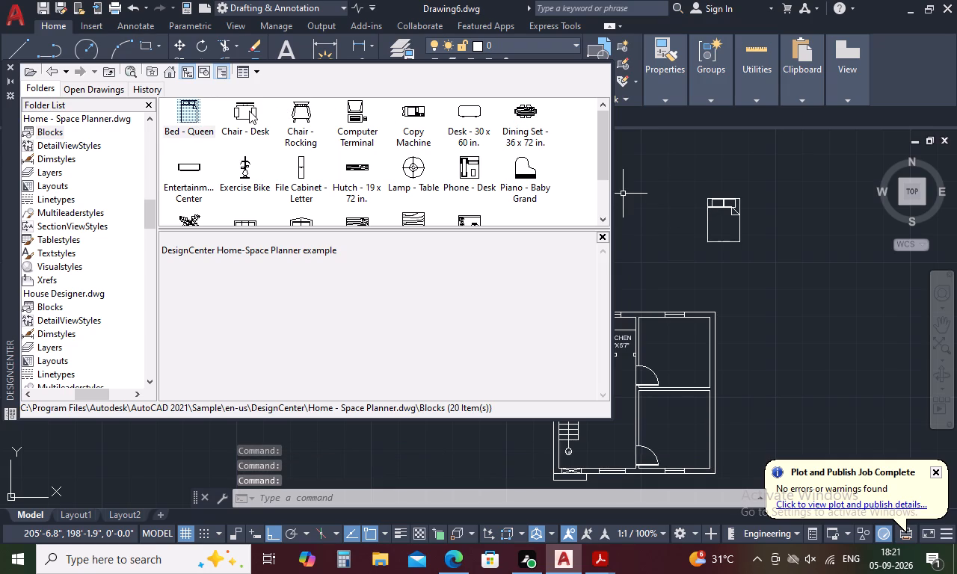
left_click_drag(407, 174, 680, 179)
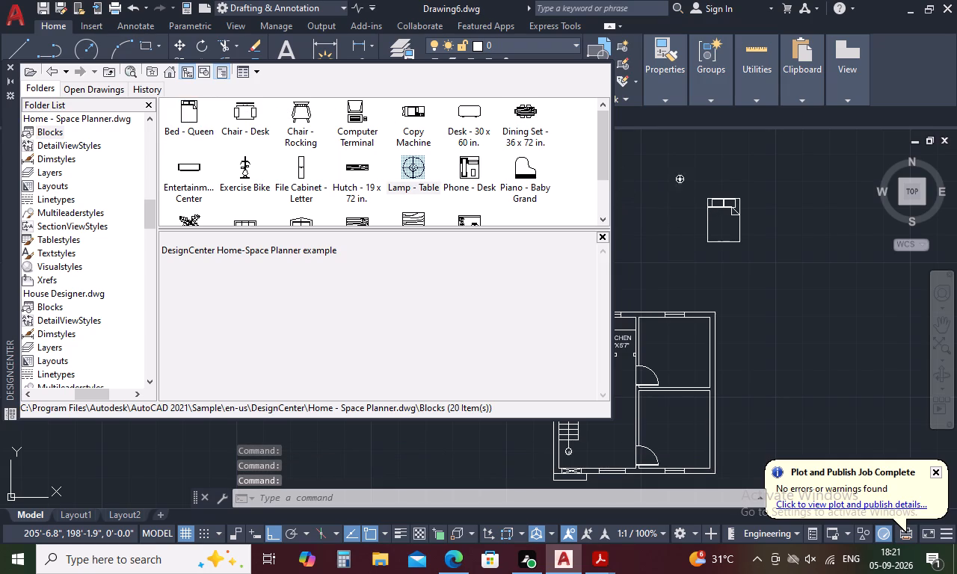
left_click_drag(680, 179, 709, 170)
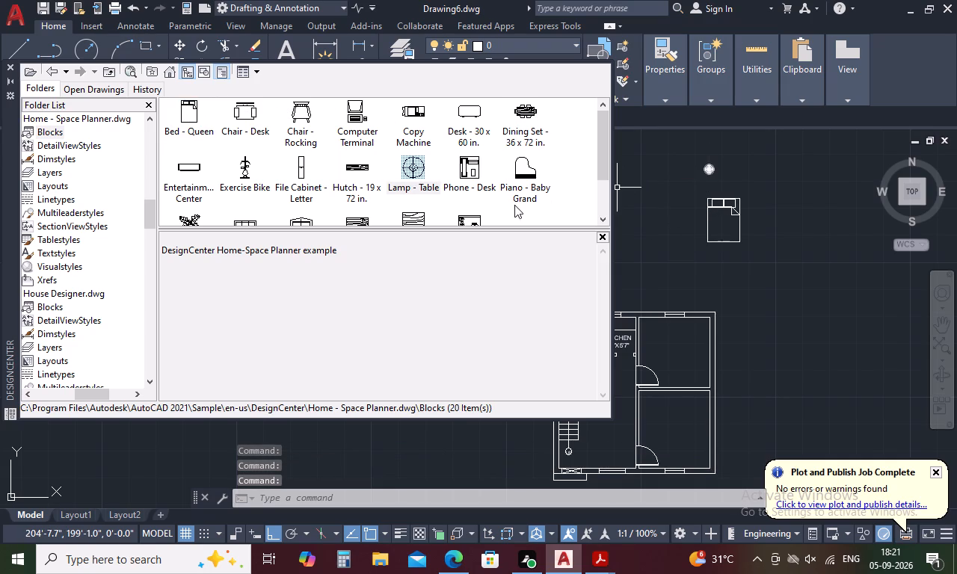
Insert the Toilet - top block from House Designer.dwg into the empty area beside the floor plan's upper-right room.
left_click(61, 288)
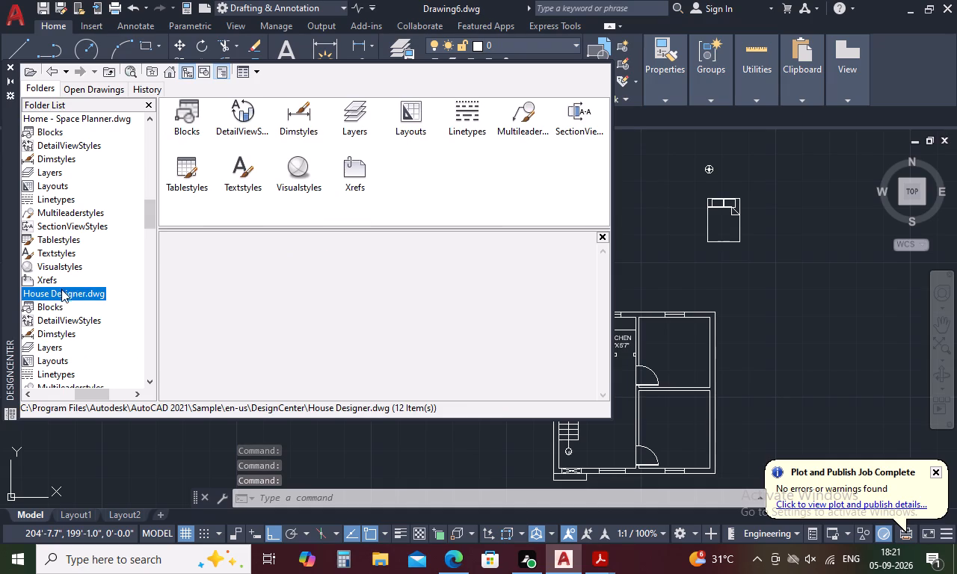
double_click(185, 123)
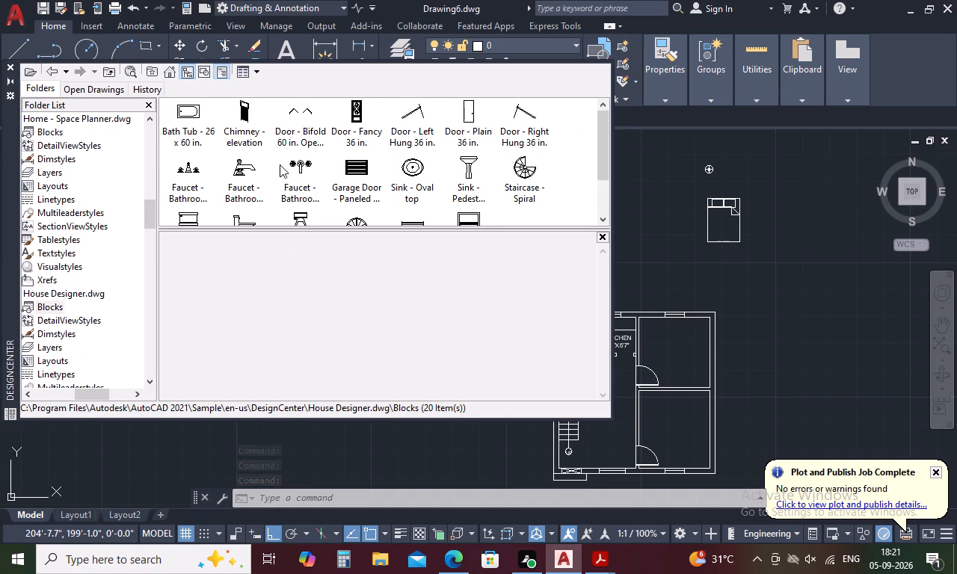
scroll(281, 178, "down", 1)
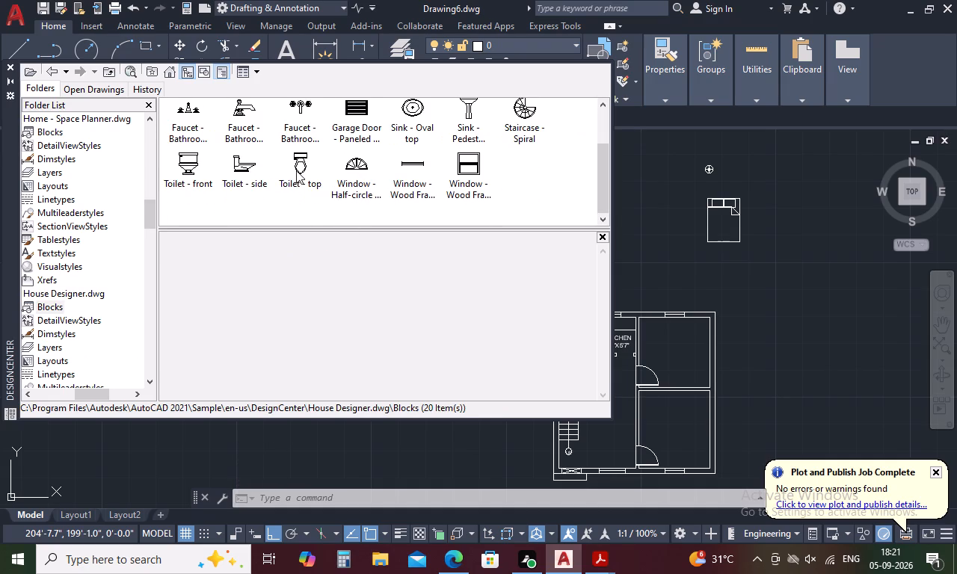
left_click_drag(297, 168, 810, 318)
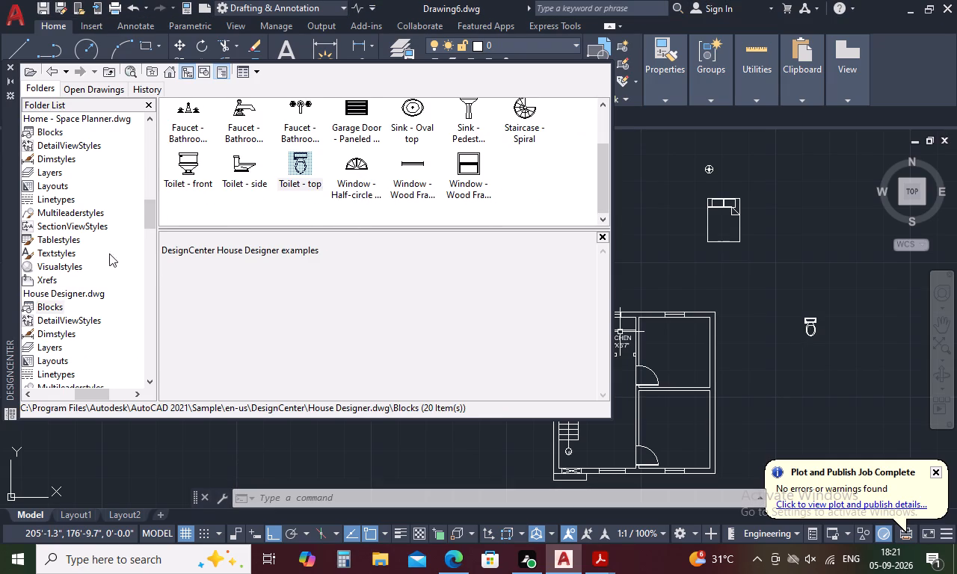
Insert the Range-Oven - 30 in top block from Kitchens.dwg to the right of the bed, and close the DesignCenter.
scroll(102, 248, "down", 1)
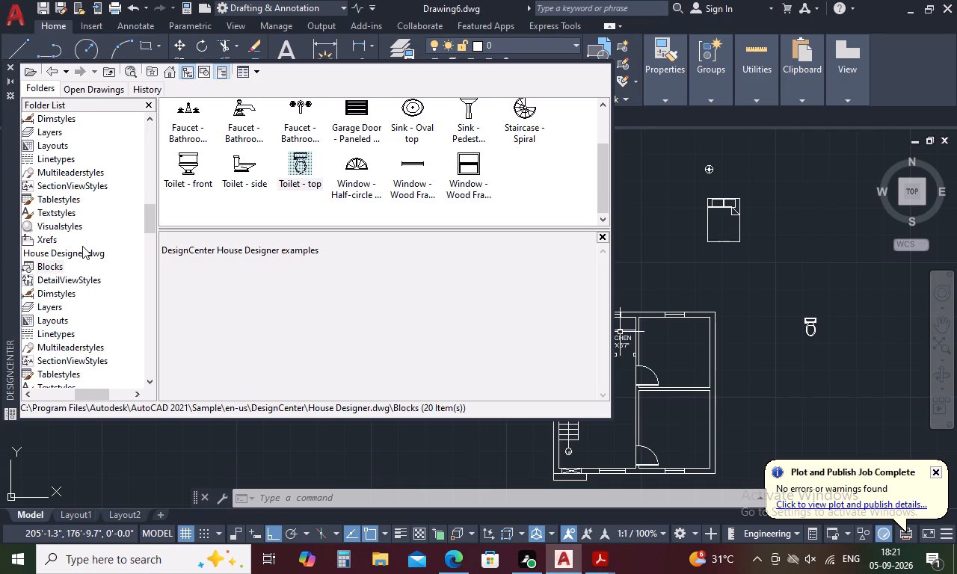
scroll(82, 246, "down", 3)
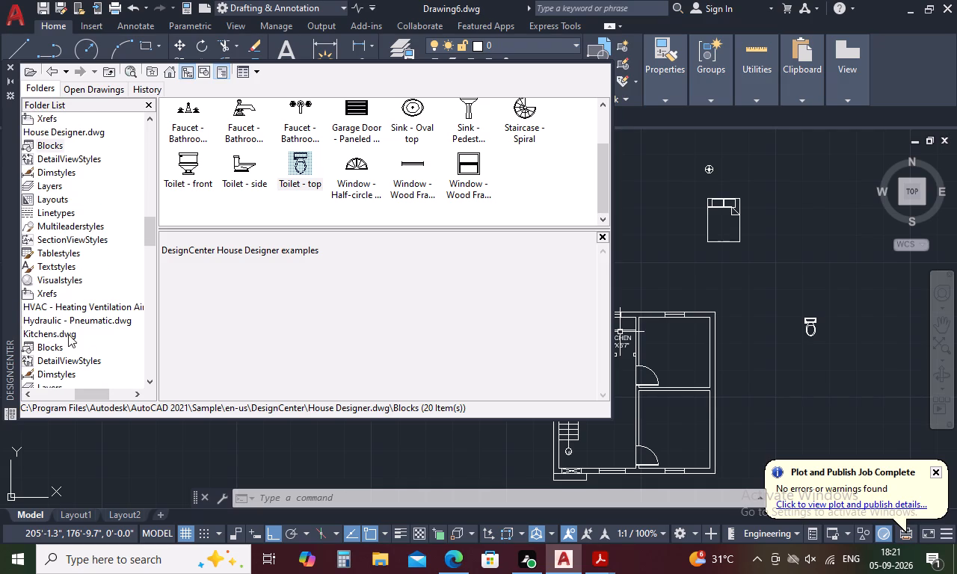
double_click(68, 345)
double_click(69, 346)
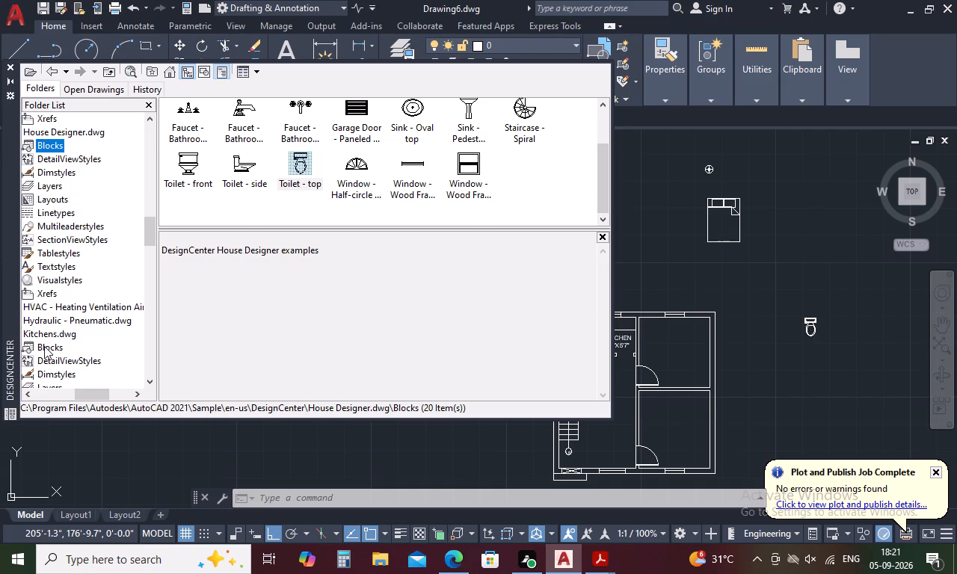
double_click(44, 346)
left_click_drag(520, 169, 628, 209)
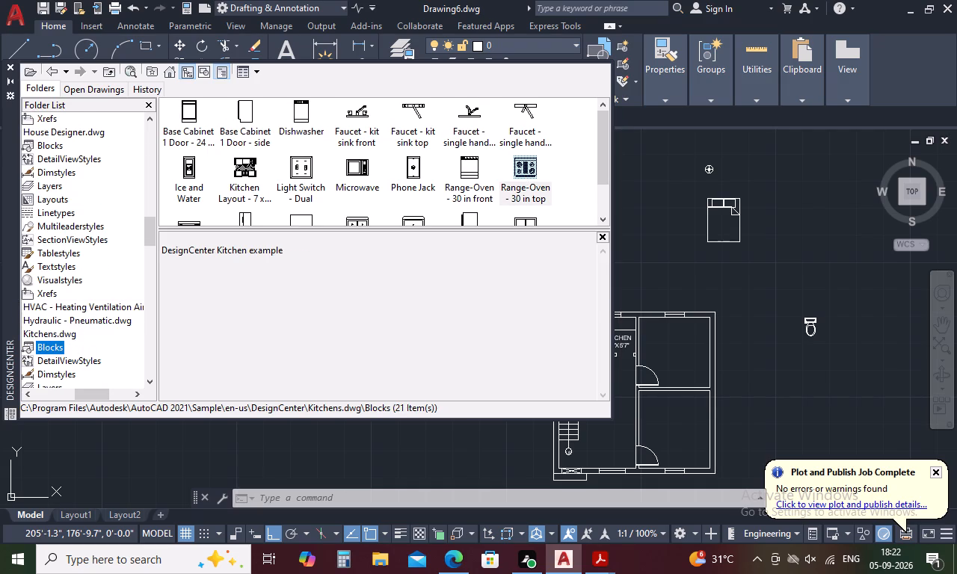
left_click_drag(628, 209, 816, 228)
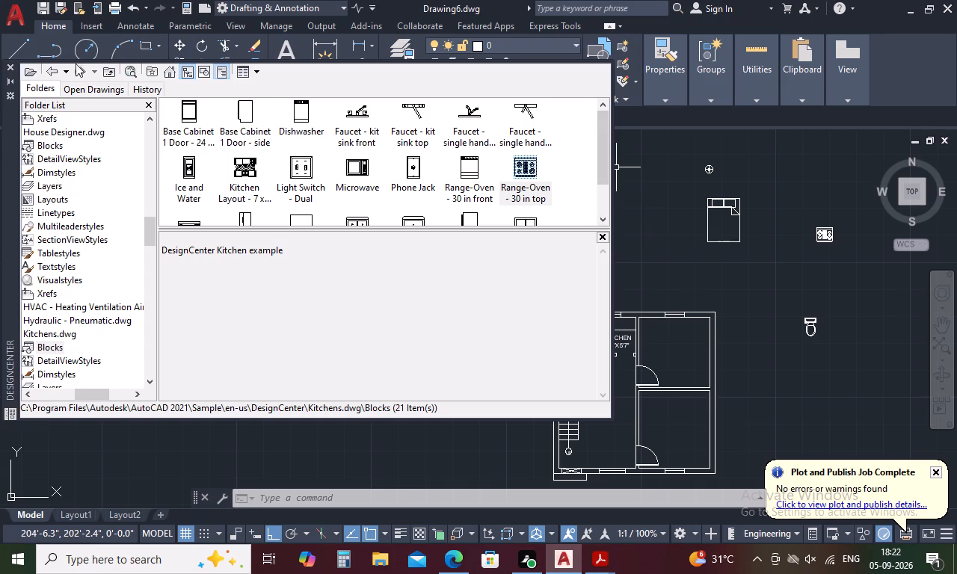
left_click(6, 64)
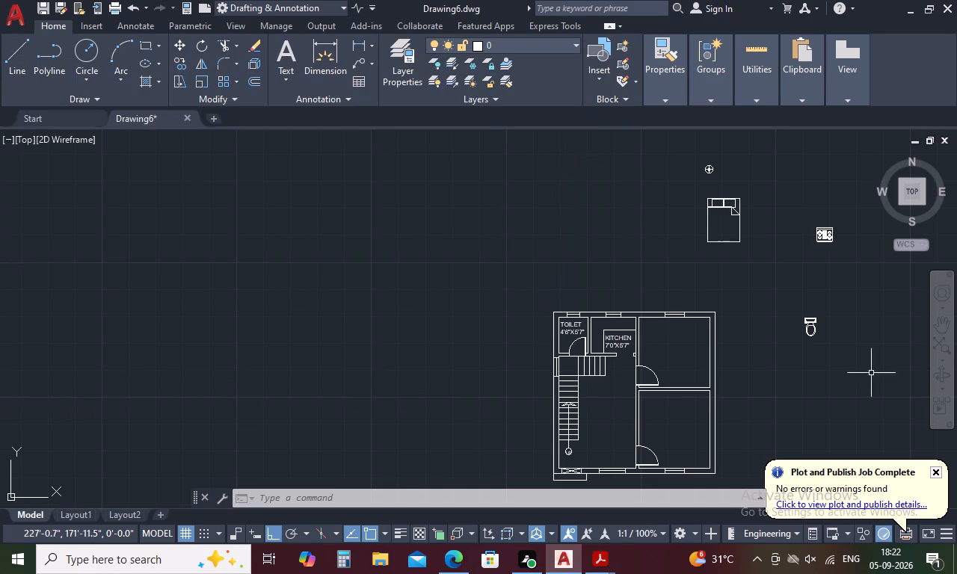
Move the table lamp by its right quadrant onto the bed's left edge, level with the pillows, with Ortho off.
scroll(706, 169, "up", 3)
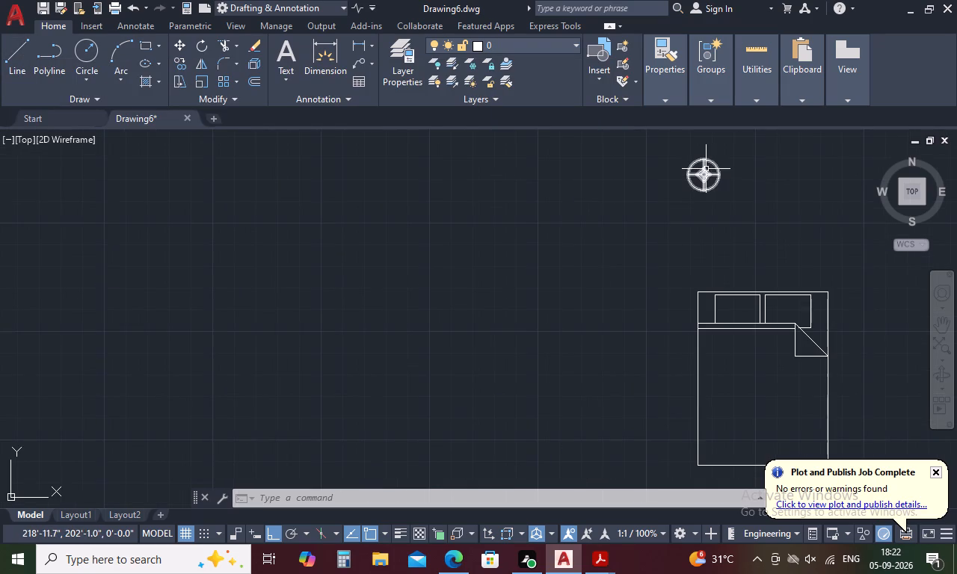
left_click(704, 176)
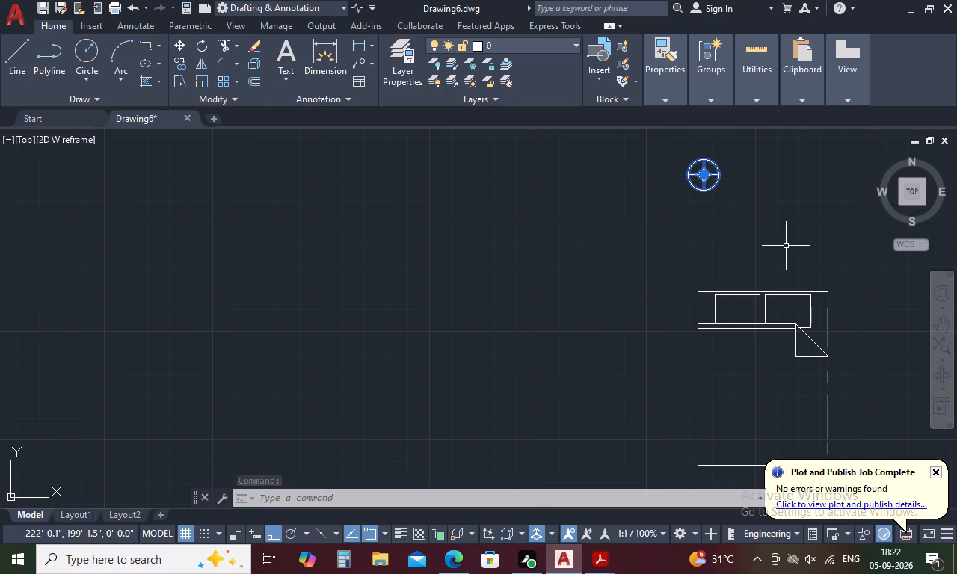
right_click(786, 246)
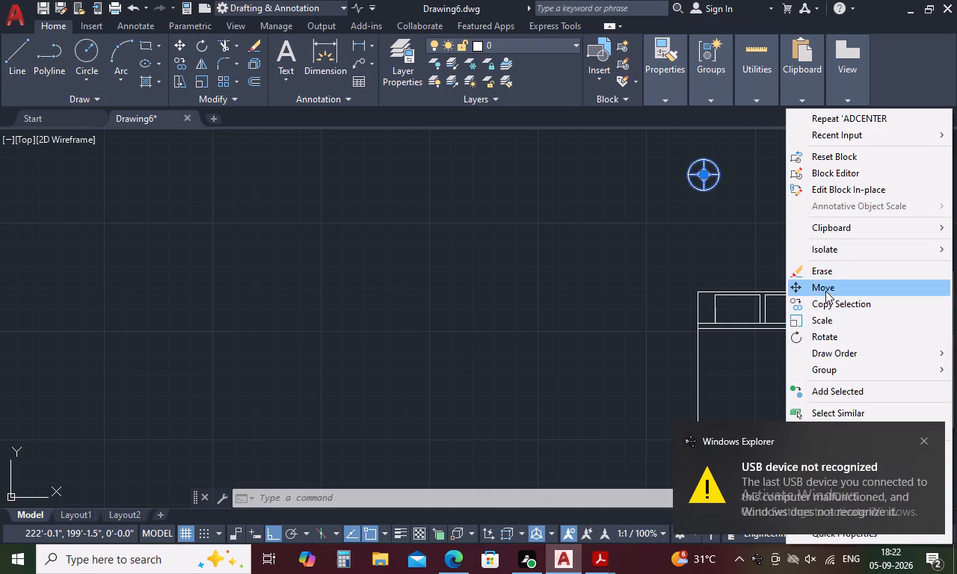
left_click(825, 290)
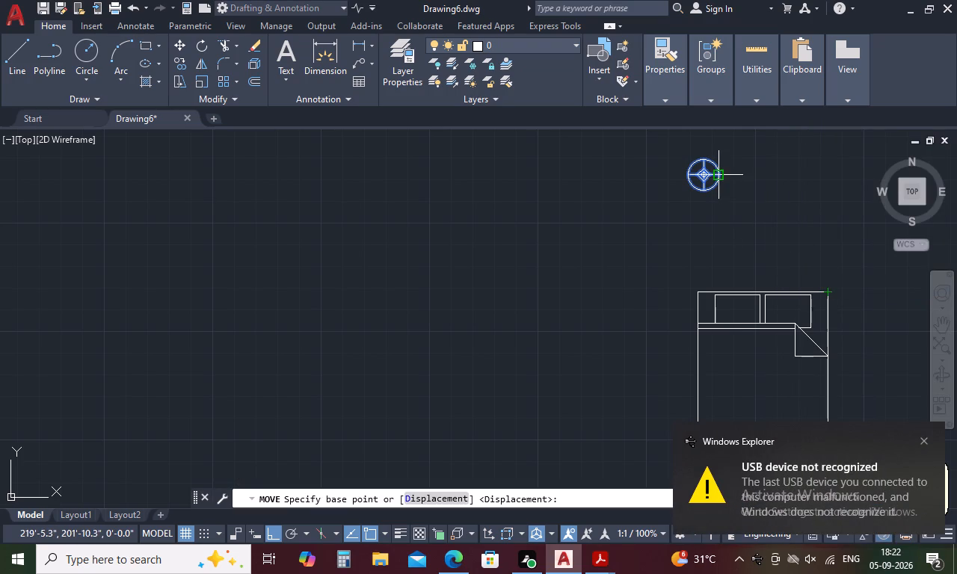
left_click(719, 170)
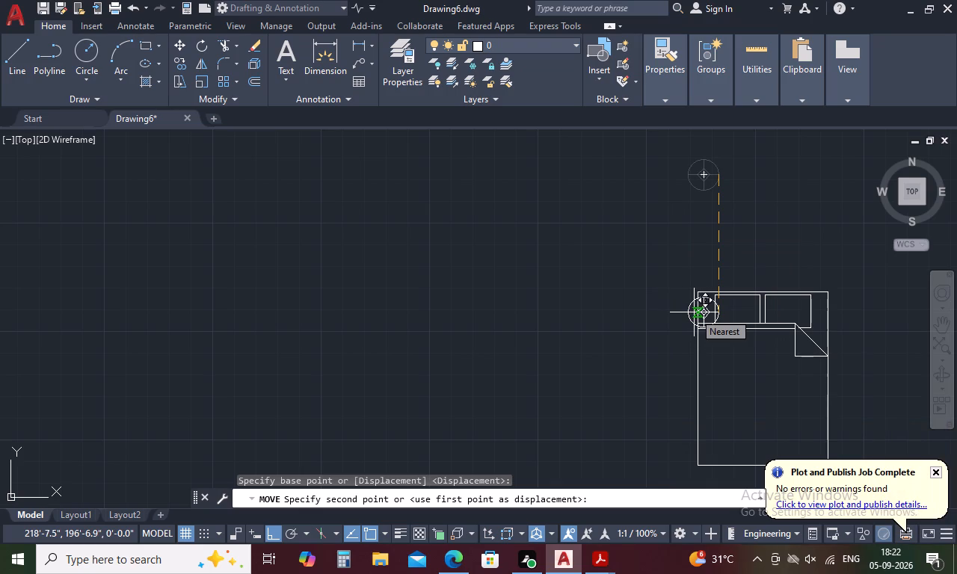
key("F8")
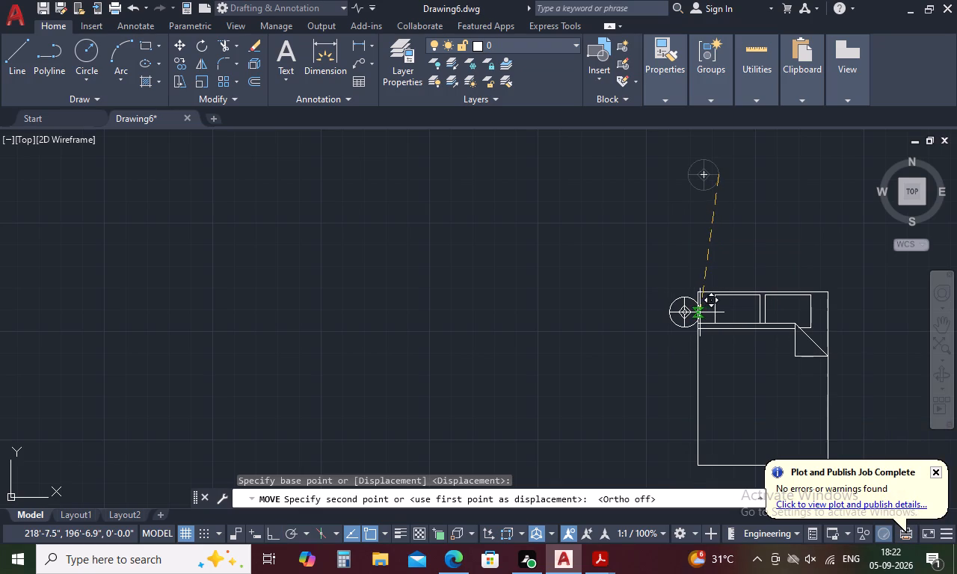
scroll(700, 312, "up", 3)
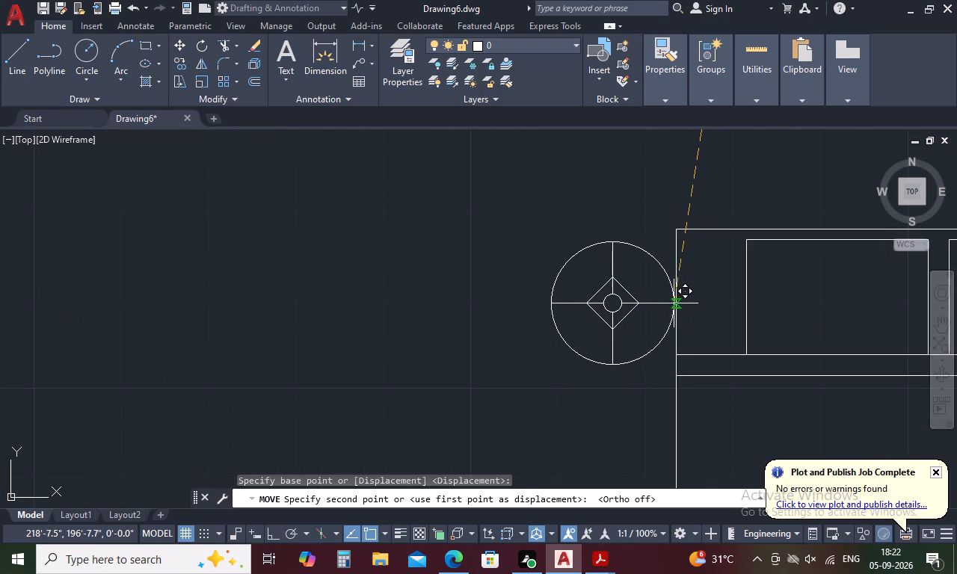
scroll(674, 306, "up", 3)
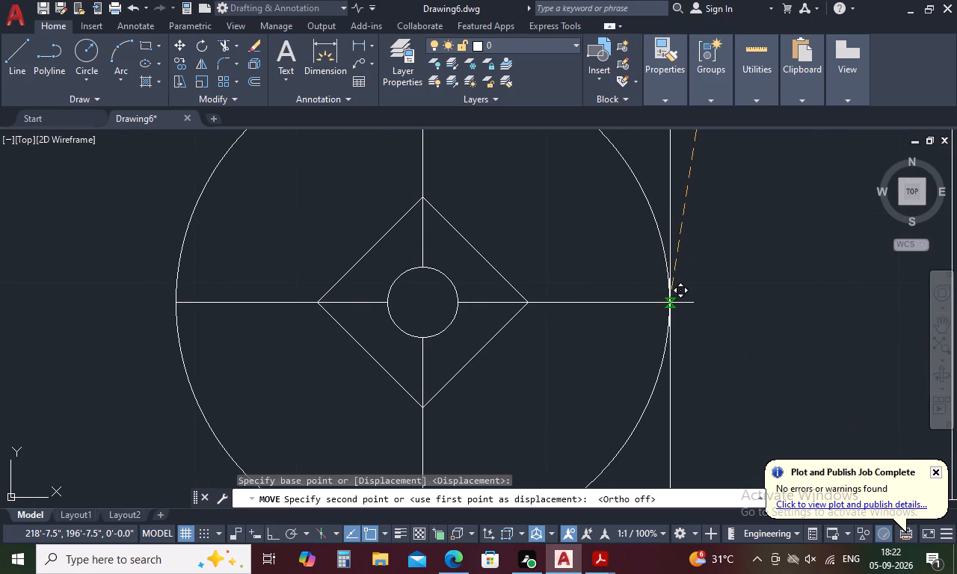
left_click(669, 303)
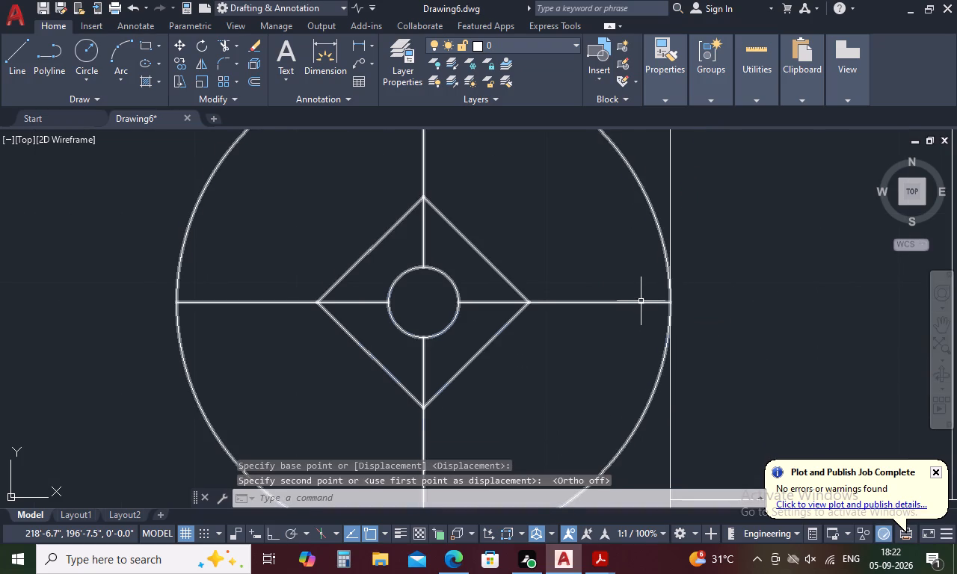
Mirror the table lamp about the bed's vertical centreline with Ortho on, keeping the original lamp.
left_click(641, 301)
scroll(640, 298, "down", 4)
type("MI")
key("space")
scroll(690, 309, "down", 1)
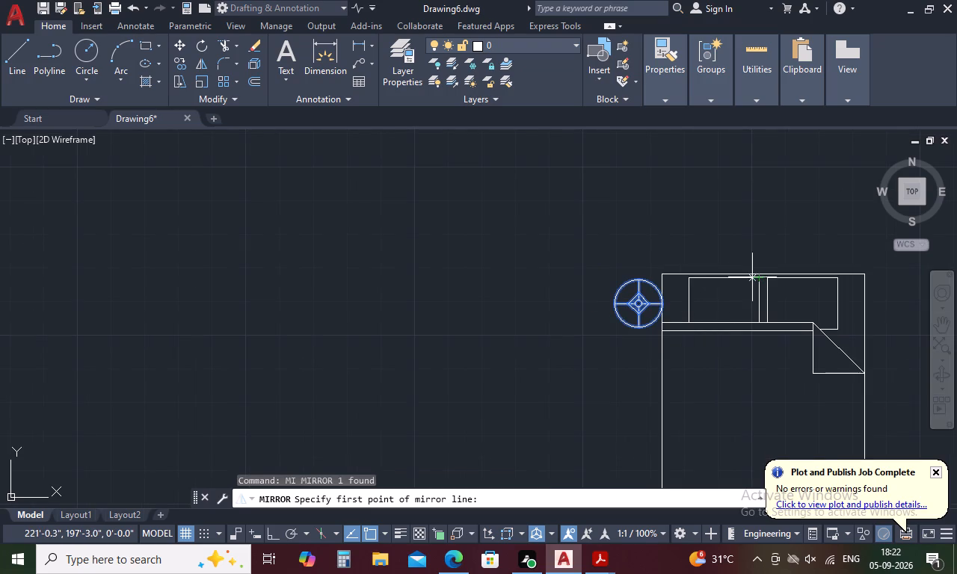
scroll(756, 276, "up", 1)
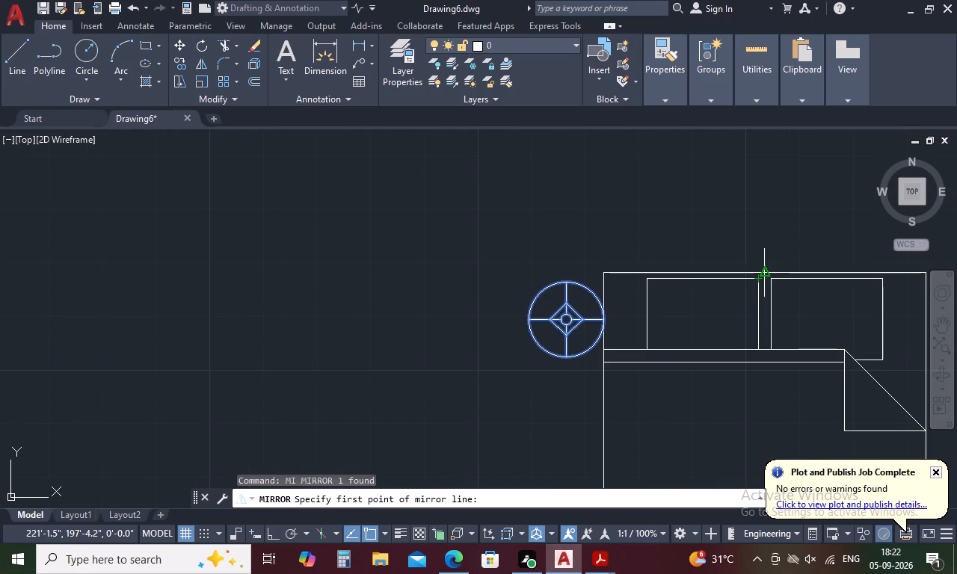
left_click(763, 272)
scroll(763, 272, "down", 4)
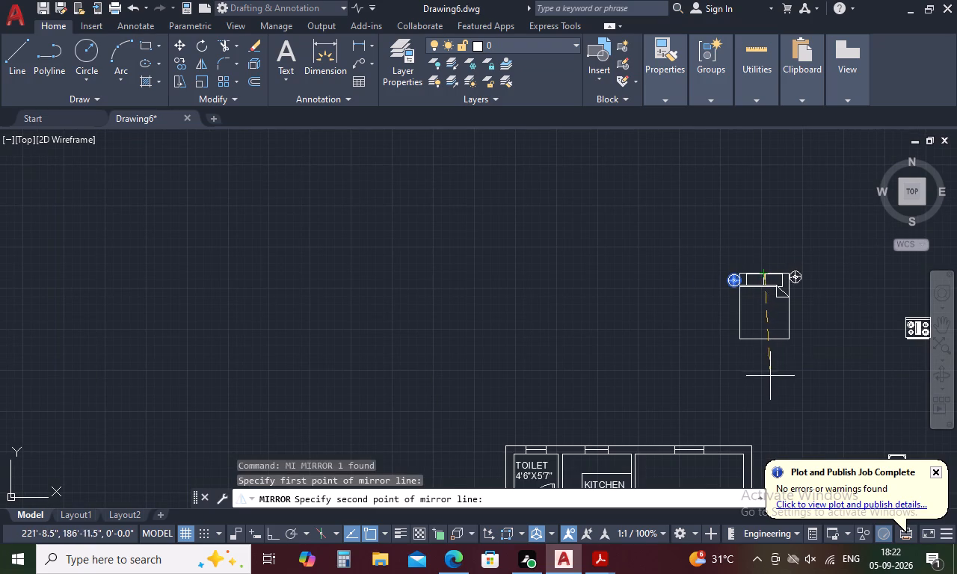
key("F8")
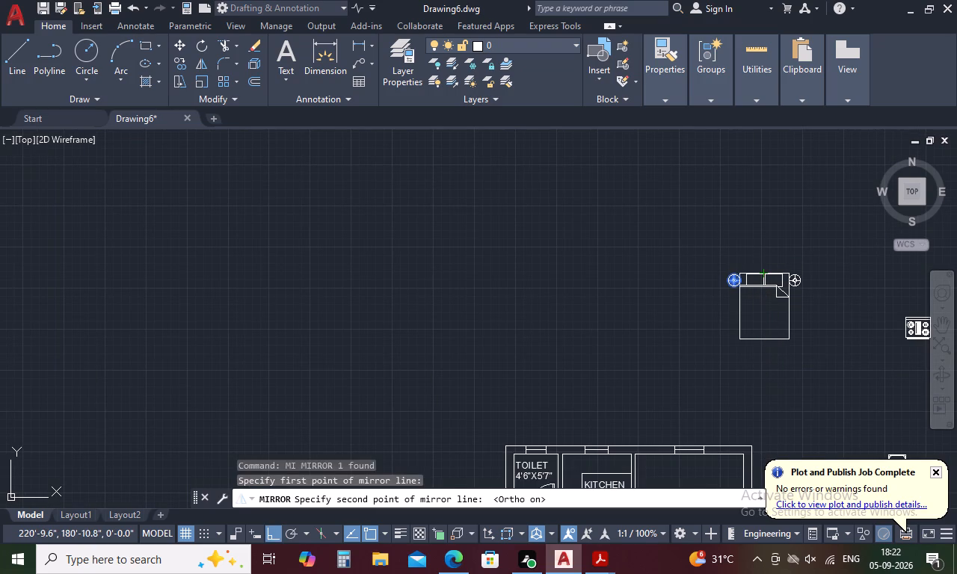
left_click(763, 423)
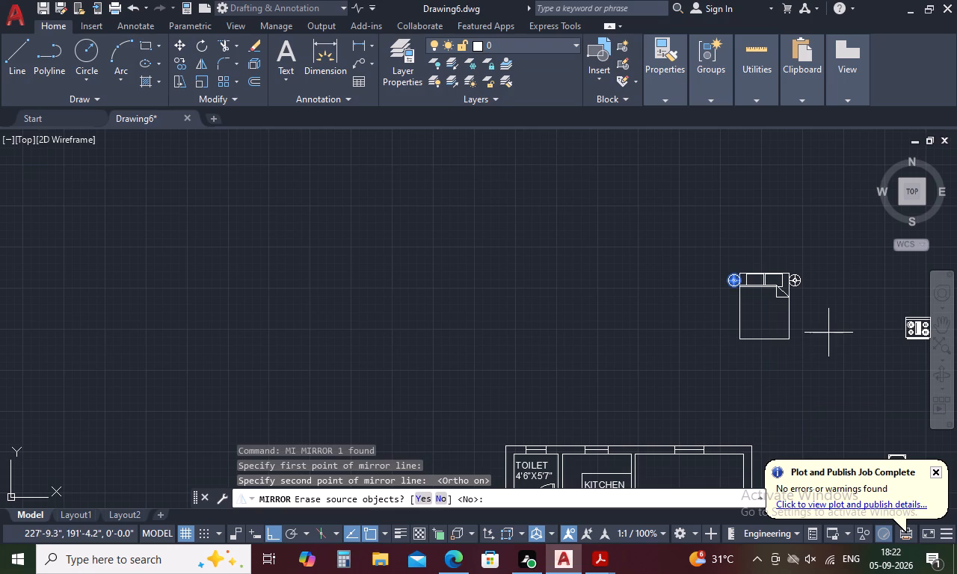
key("space")
Group the bed and its two table lamps into one unnamed group.
left_click_drag(830, 271, 681, 235)
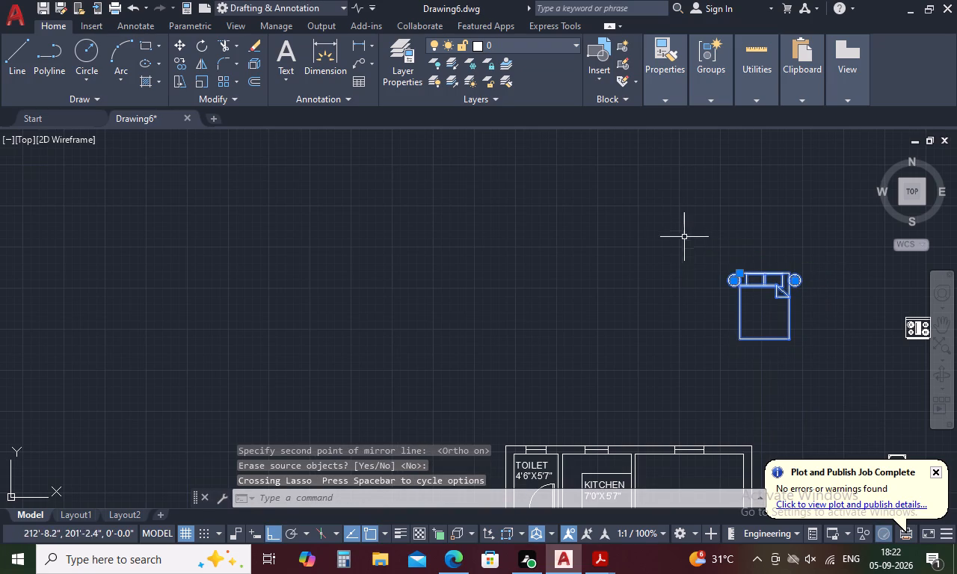
type("G")
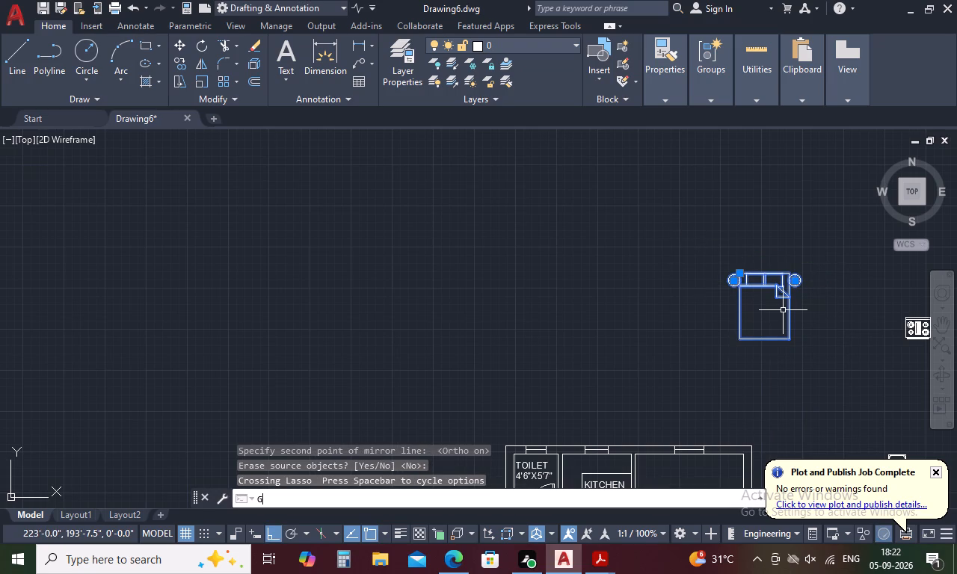
key("space")
Move the bed group by its headboard midpoint onto the inner face of the upper-right room's right wall, with Ortho off.
scroll(691, 277, "down", 2)
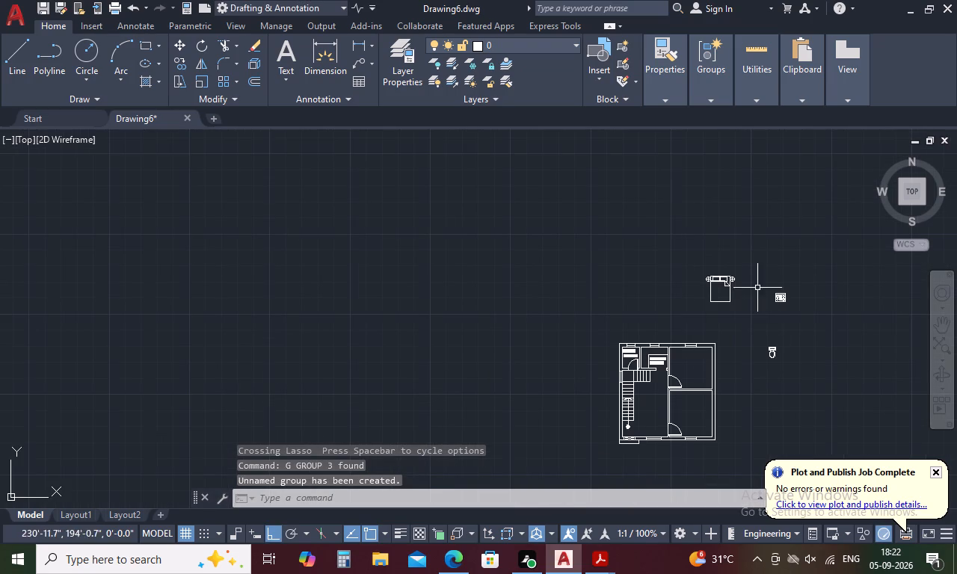
scroll(753, 284, "up", 3)
left_click(630, 271)
right_click(630, 271)
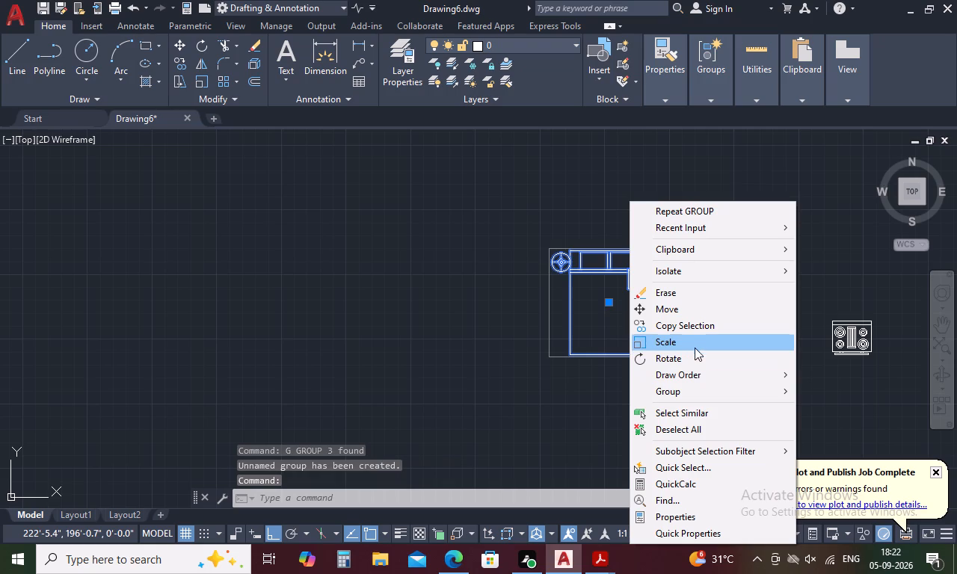
left_click(680, 312)
left_click(606, 249)
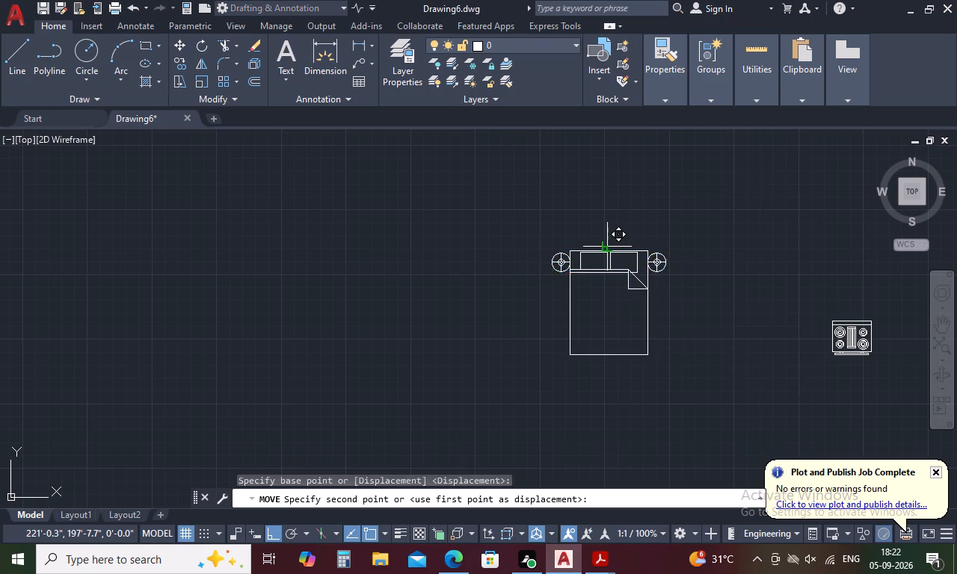
scroll(606, 250, "down", 3)
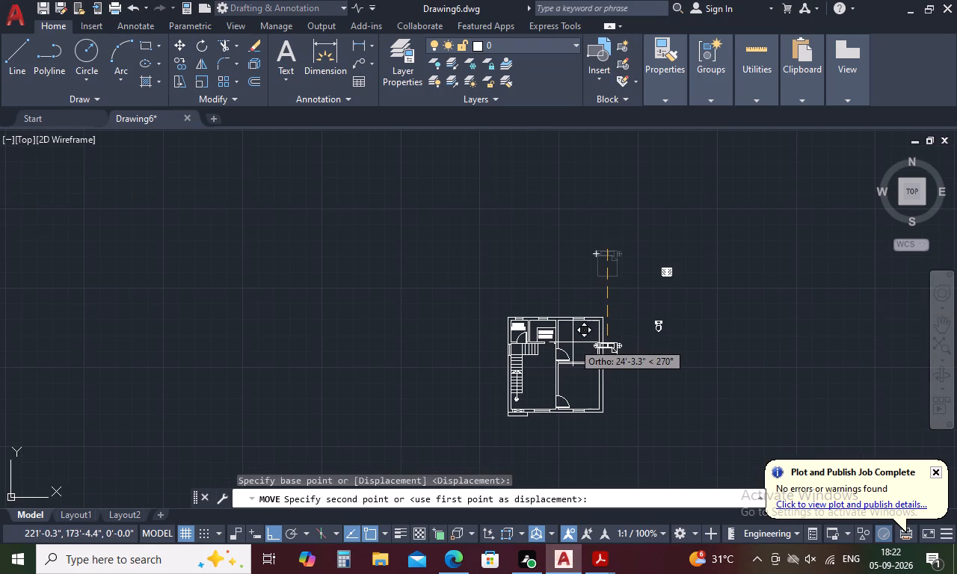
key("F8")
scroll(577, 340, "up", 3)
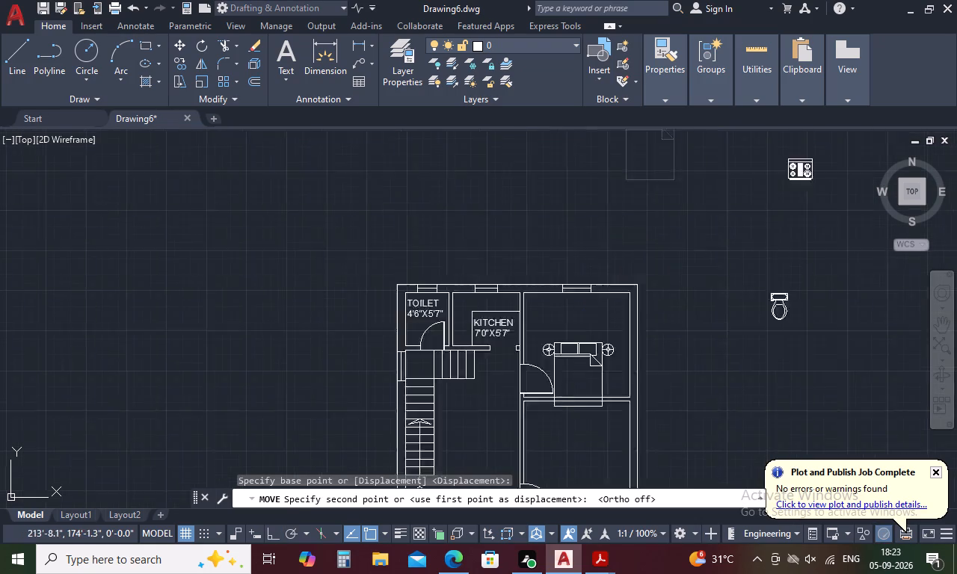
scroll(655, 350, "up", 4)
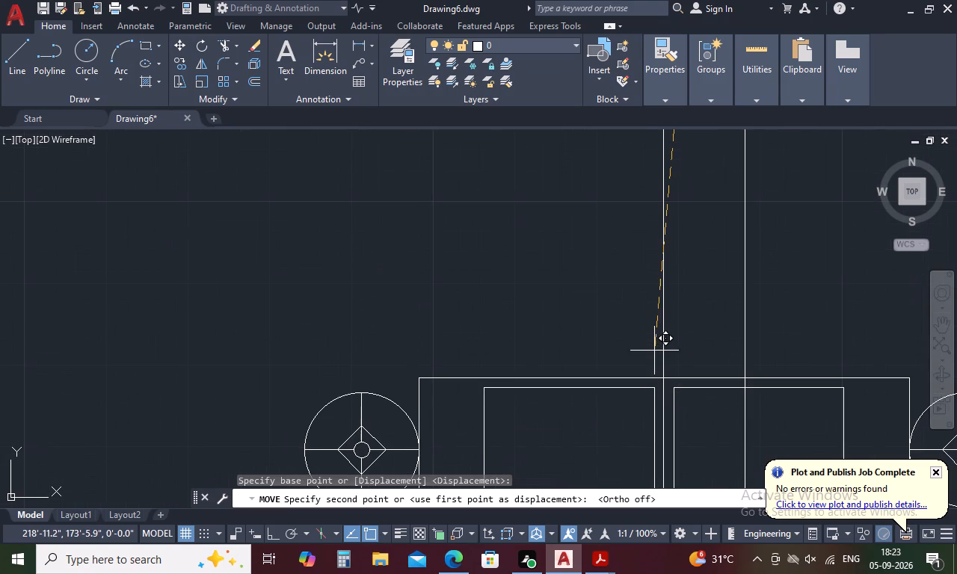
left_click(654, 353)
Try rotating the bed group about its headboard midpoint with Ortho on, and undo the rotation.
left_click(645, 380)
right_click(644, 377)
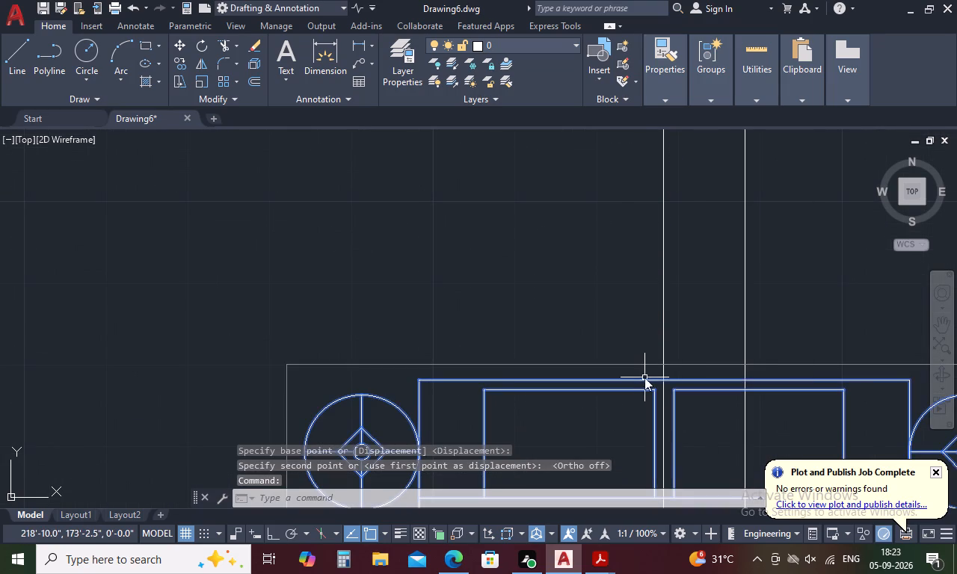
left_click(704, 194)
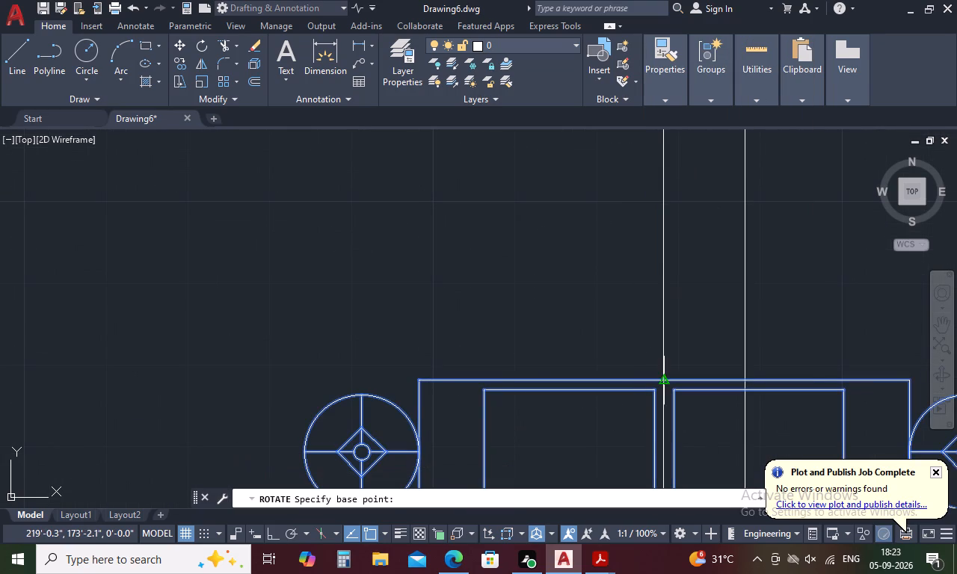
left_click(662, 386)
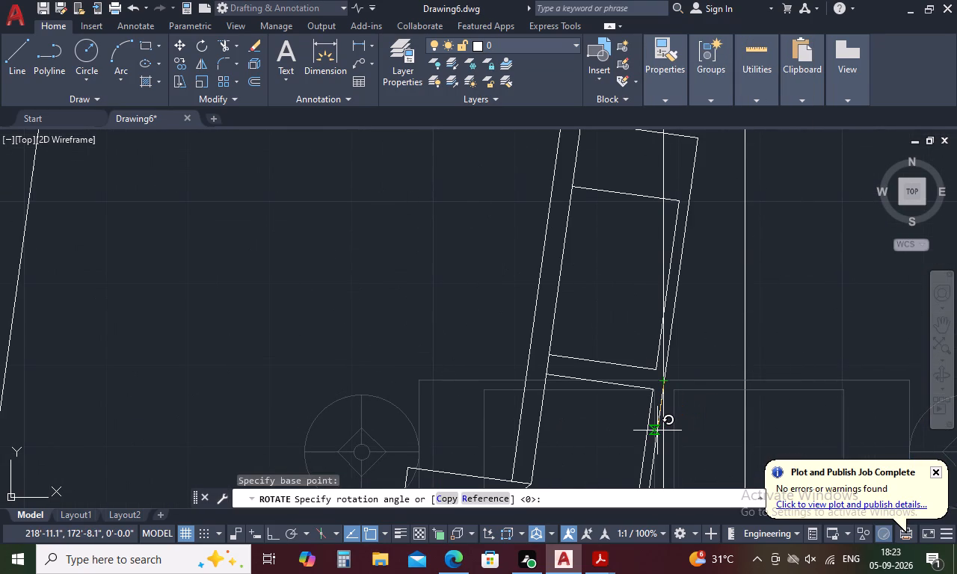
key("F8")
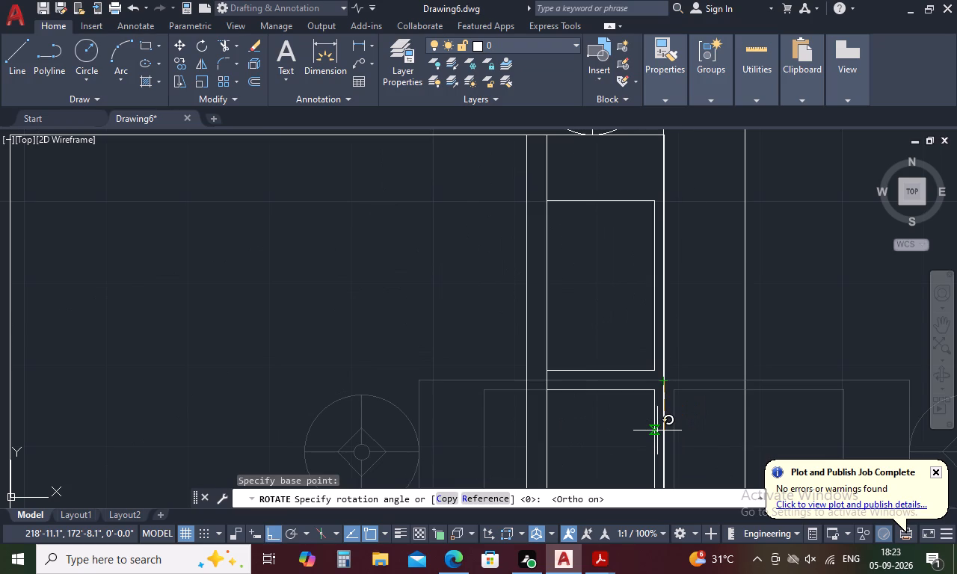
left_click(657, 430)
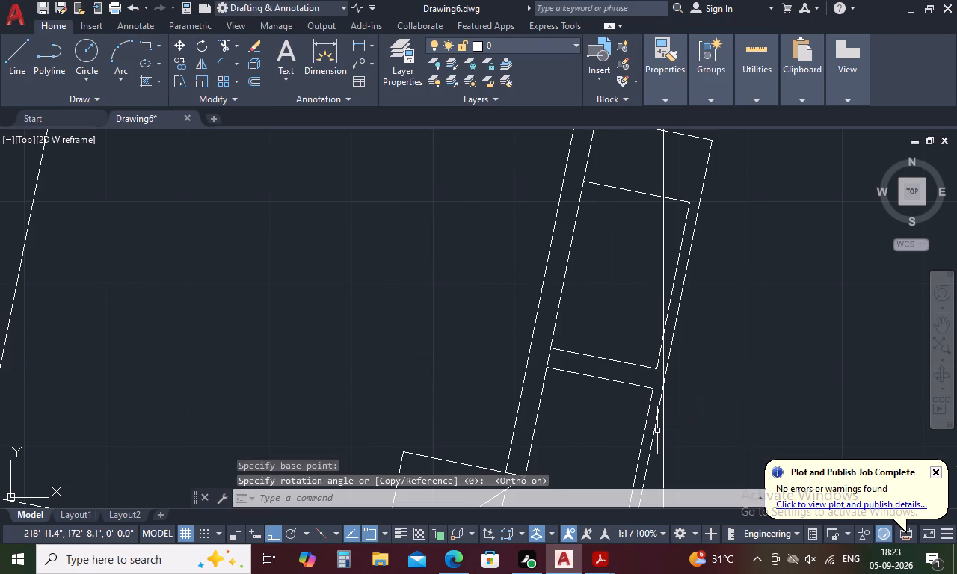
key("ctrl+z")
Rotate the bed group 90° clockwise about its headboard midpoint with Ortho on, setting the headboard against the right wall.
left_click(657, 430)
left_click(652, 421)
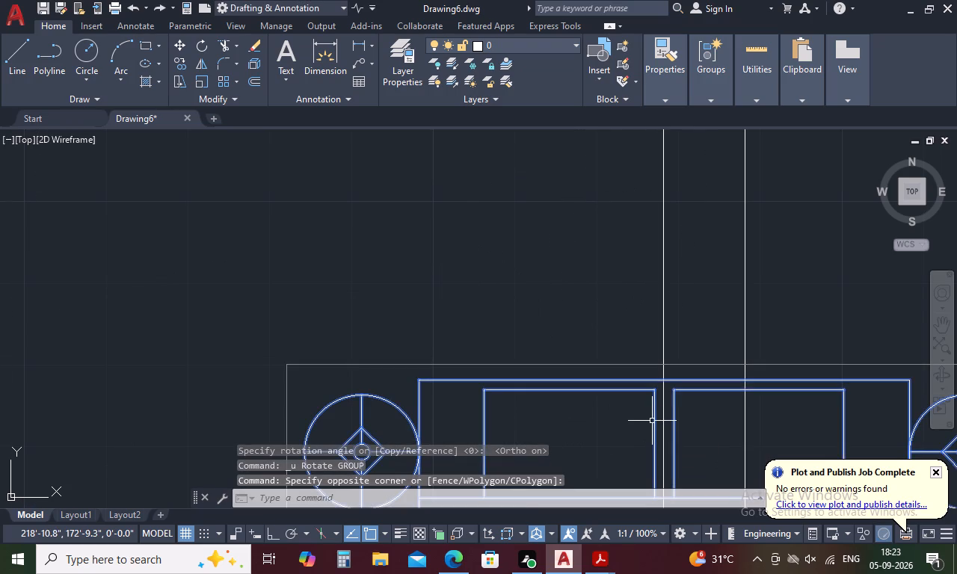
right_click(638, 355)
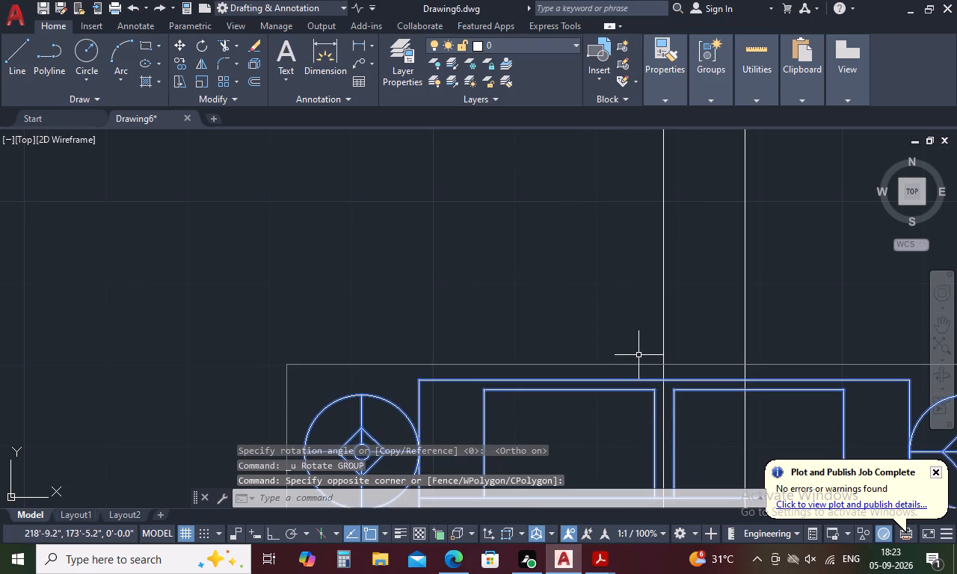
left_click(707, 168)
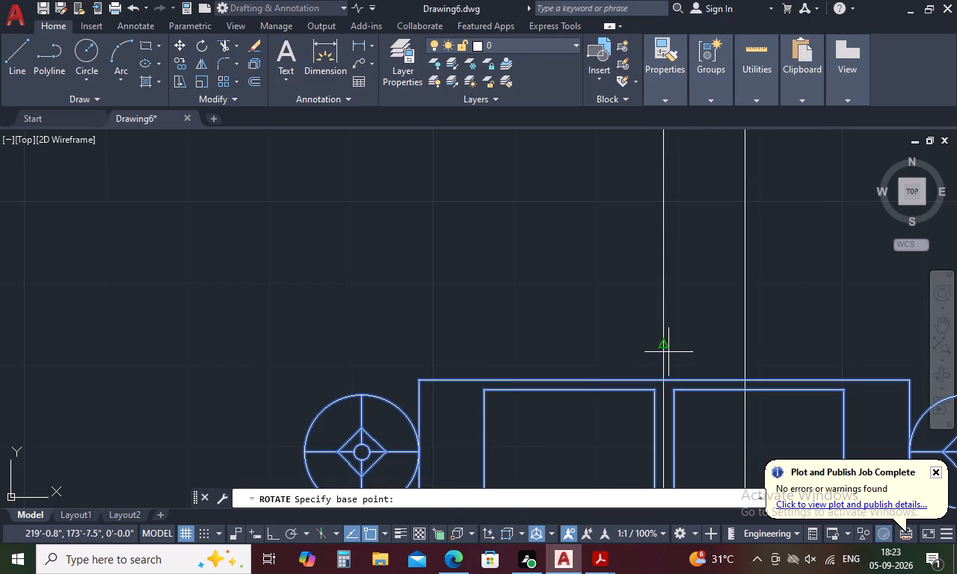
left_click(666, 386)
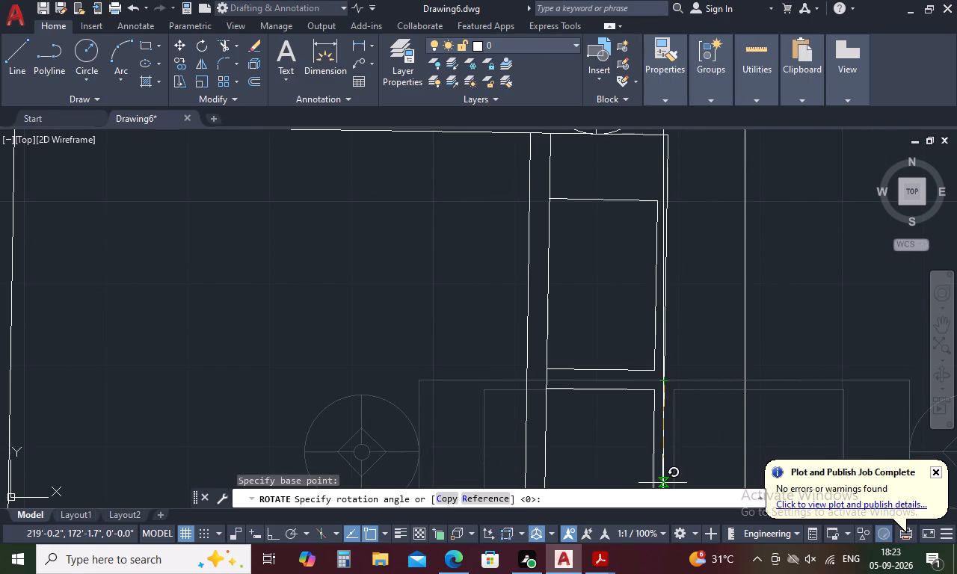
scroll(662, 483, "down", 5)
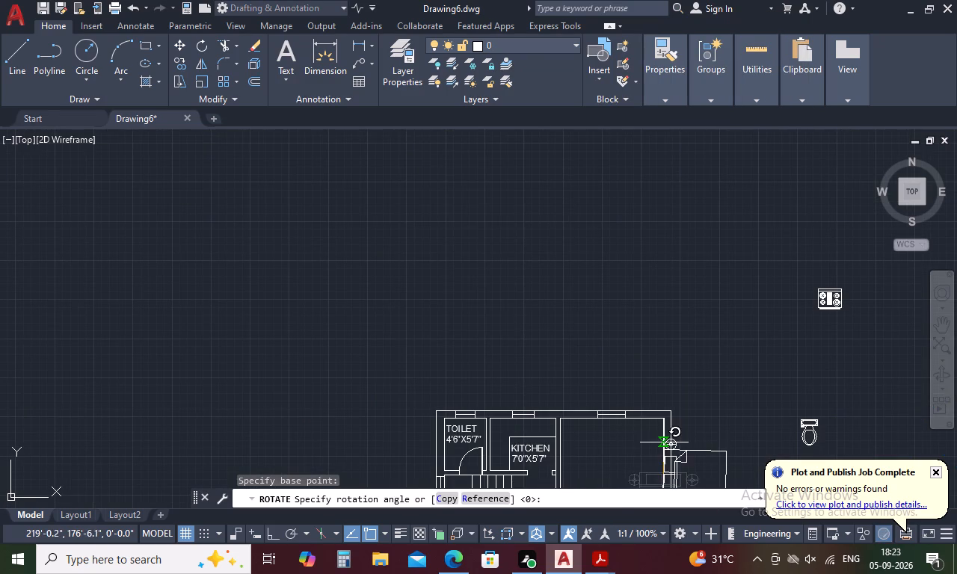
scroll(683, 424, "down", 3)
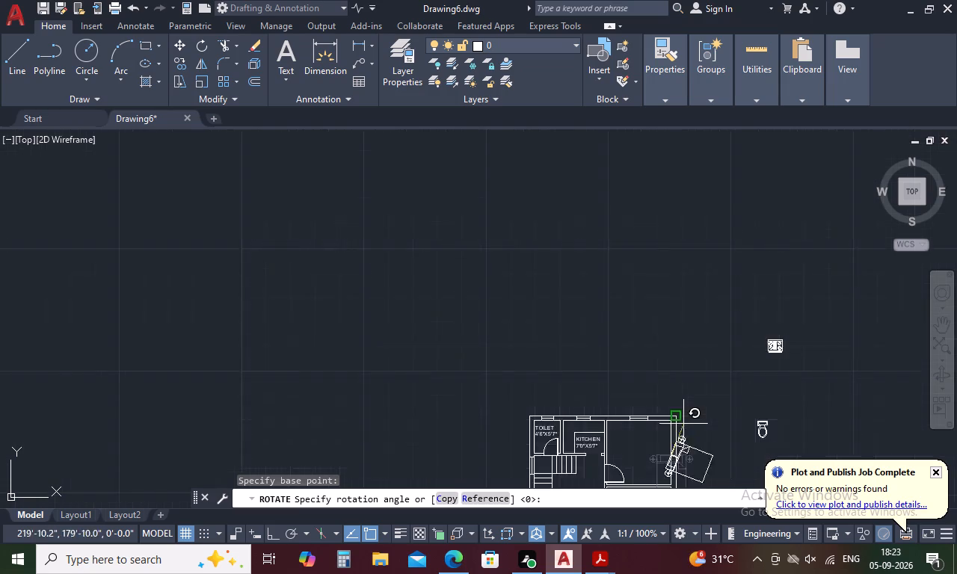
scroll(683, 424, "down", 2)
scroll(675, 450, "up", 4)
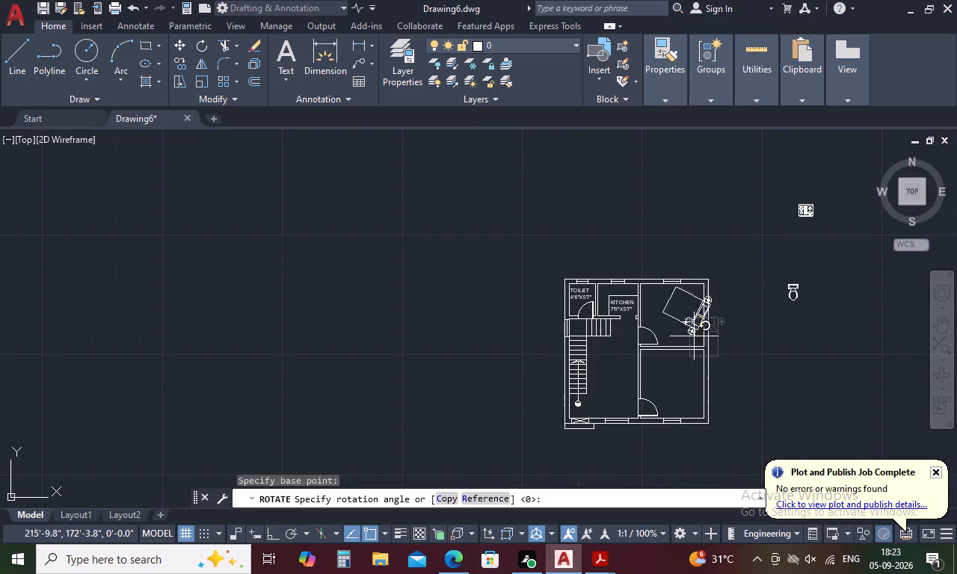
key("F8")
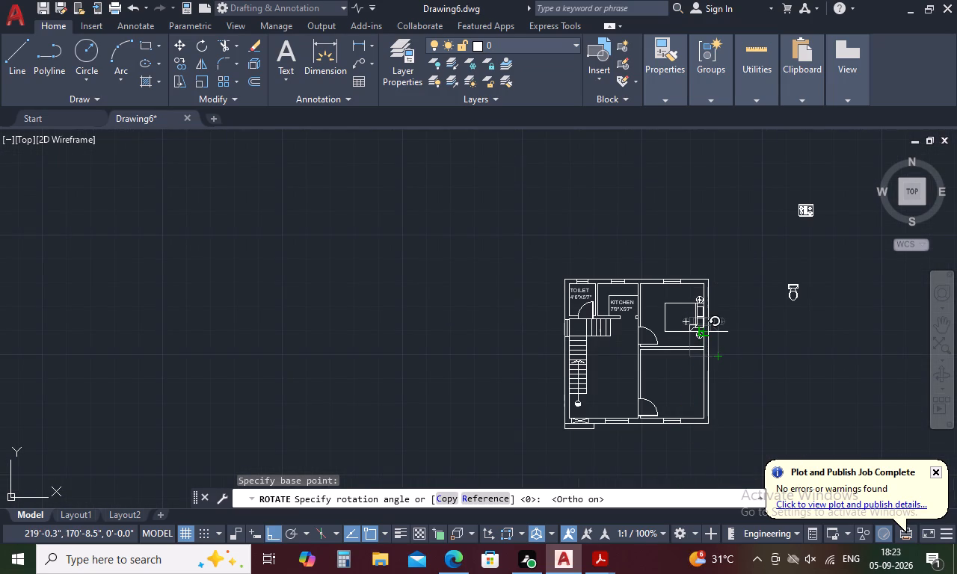
left_click(698, 401)
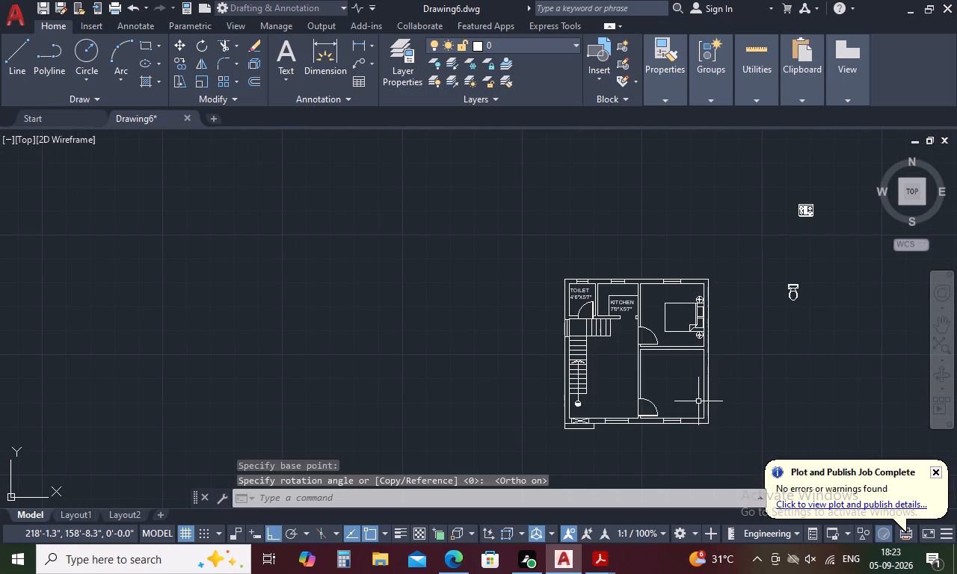
Copy the bed group by its headboard midpoint straight down into the lower-right room, against the midpoint of its right wall.
left_click(686, 302)
right_click(686, 302)
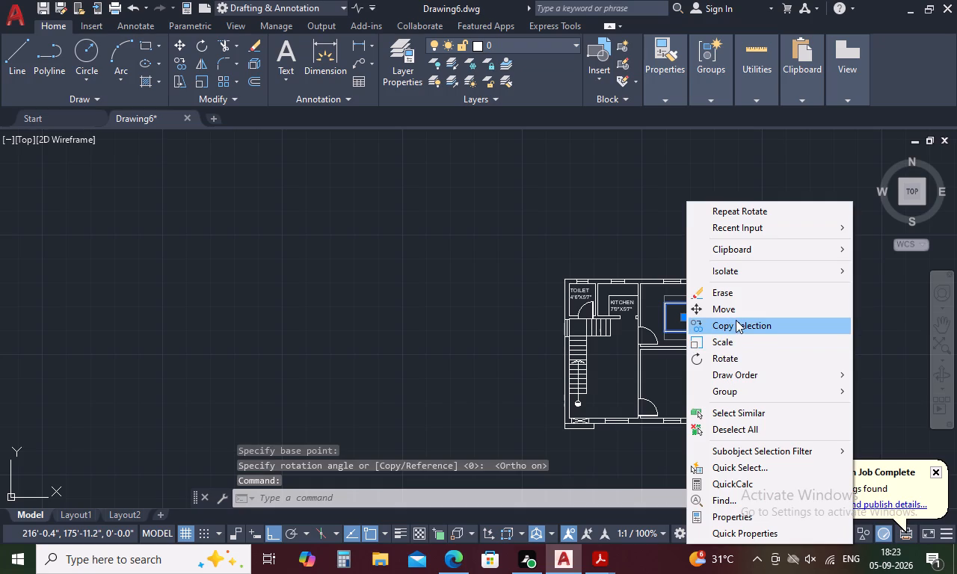
left_click(738, 329)
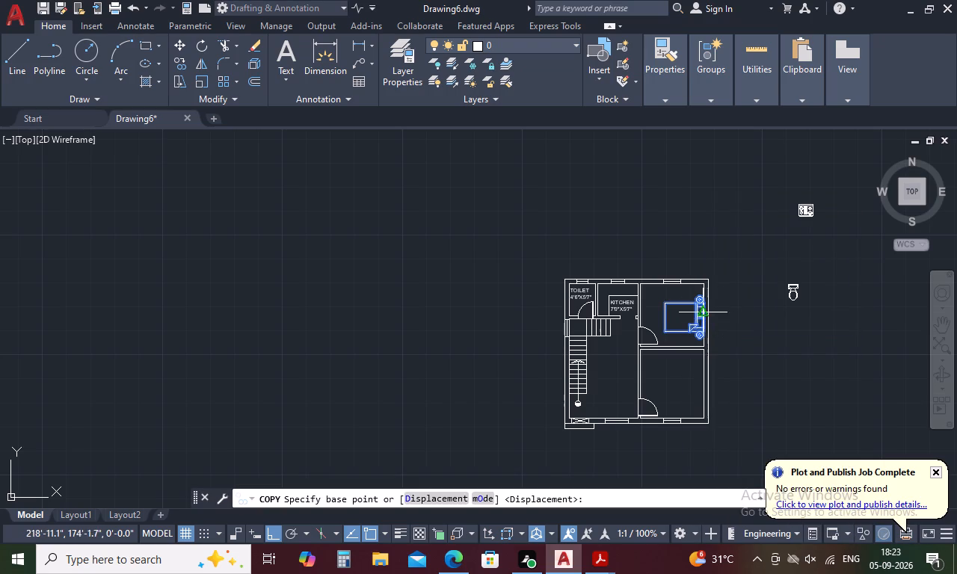
scroll(706, 312, "up", 4)
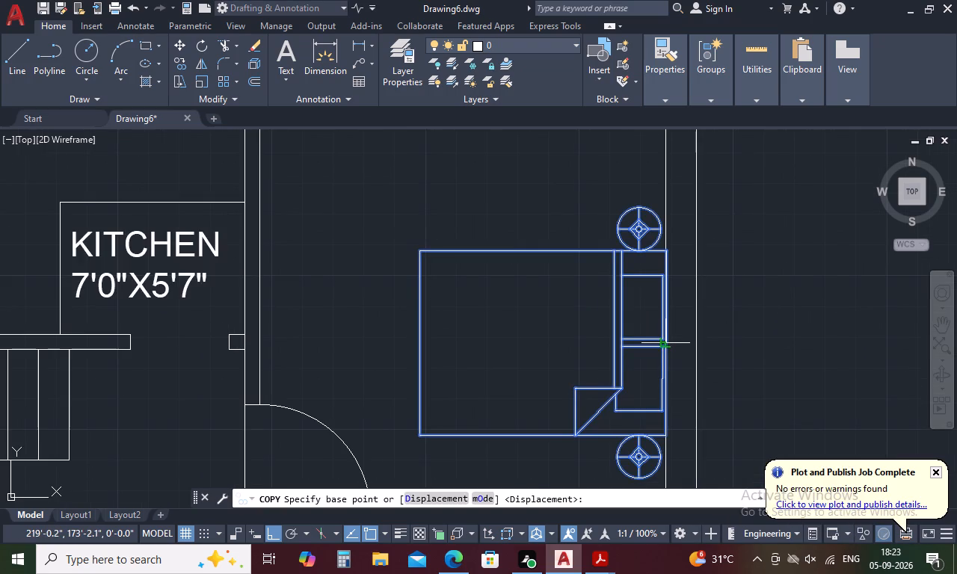
left_click(665, 343)
scroll(665, 343, "down", 4)
scroll(660, 407, "up", 4)
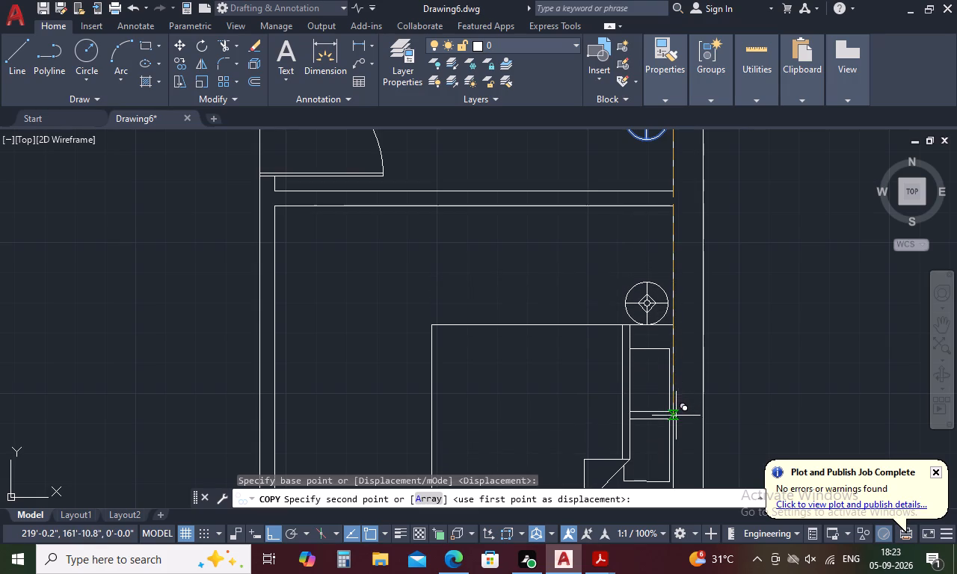
scroll(676, 409, "down", 3)
left_click(676, 409)
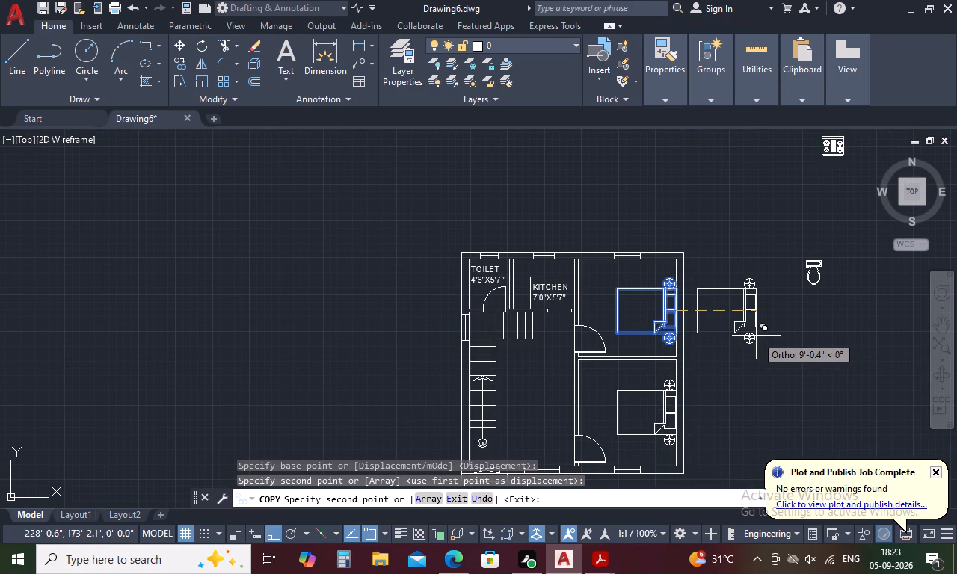
key("Escape")
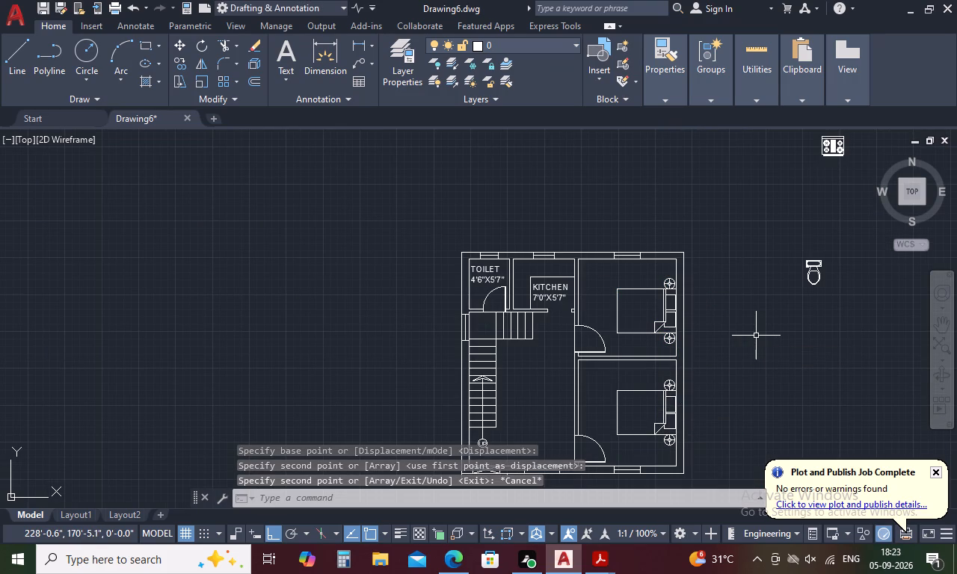
Copy the range block by its back-edge midpoint into the upper-right corner of the kitchen counter, with Ortho off.
left_click(842, 152)
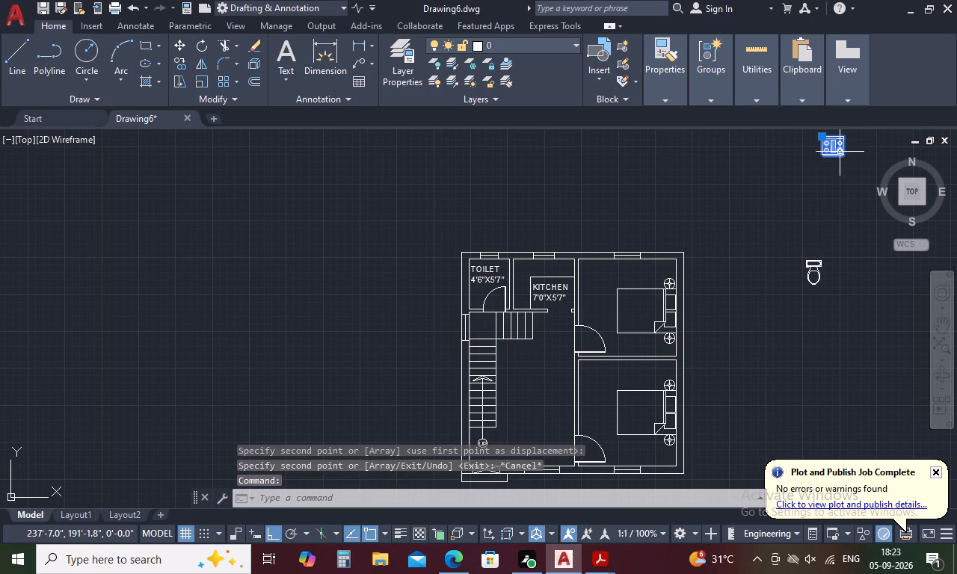
right_click(840, 152)
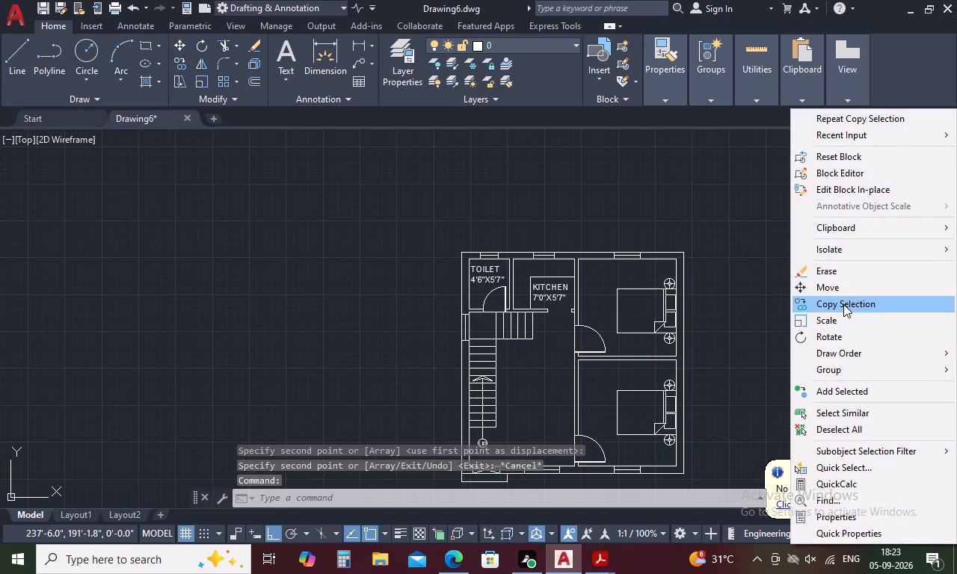
left_click(843, 304)
scroll(827, 133, "up", 3)
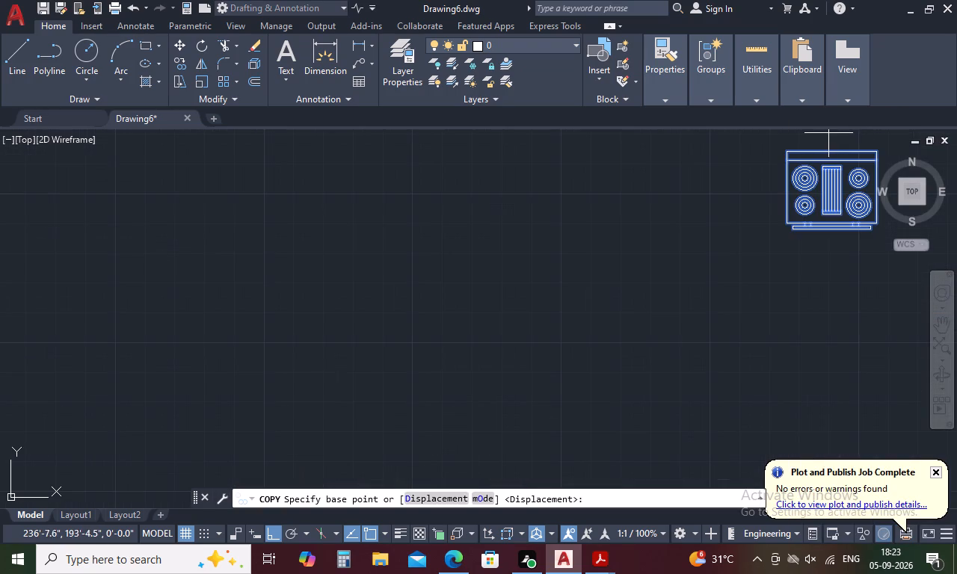
left_click(831, 150)
scroll(831, 150, "down", 4)
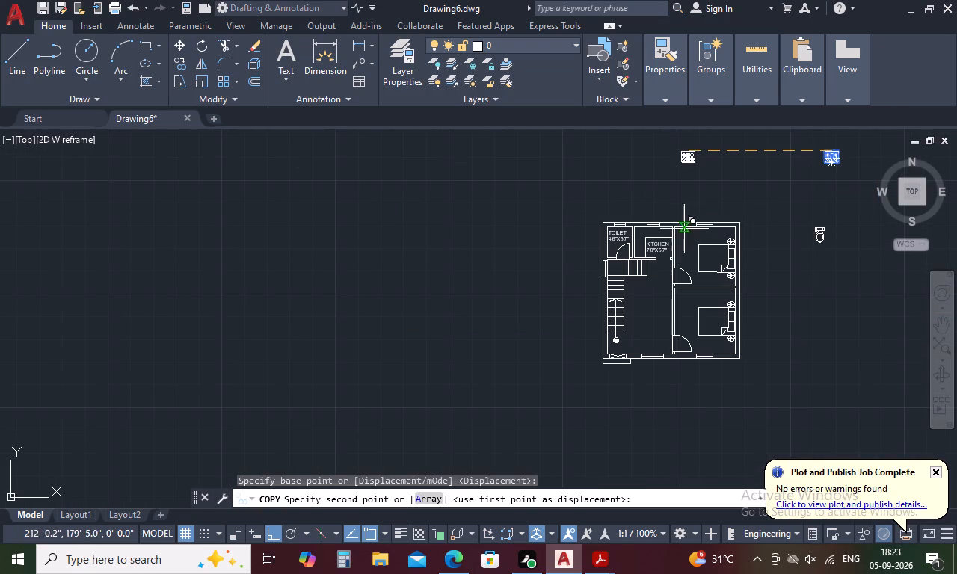
key("F8")
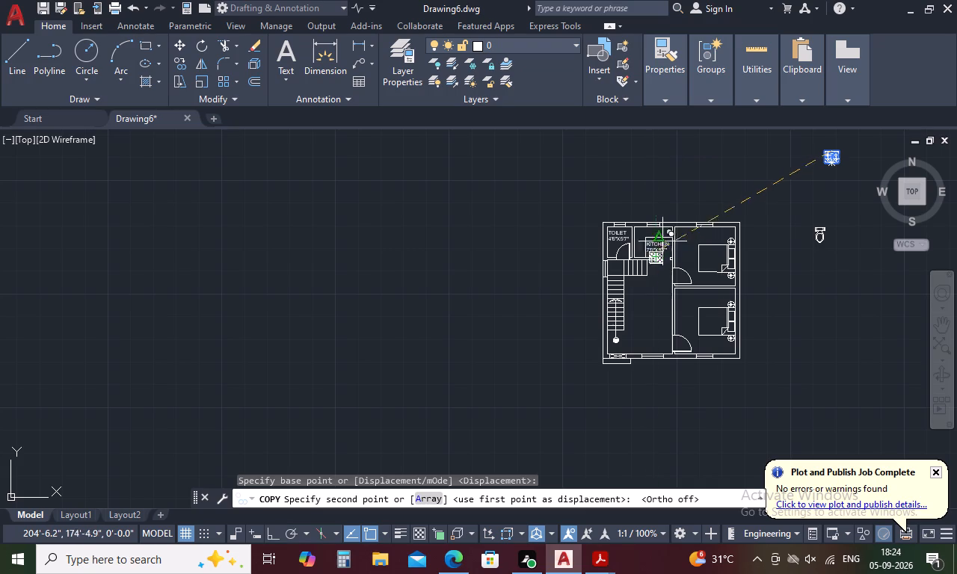
scroll(665, 228, "up", 3)
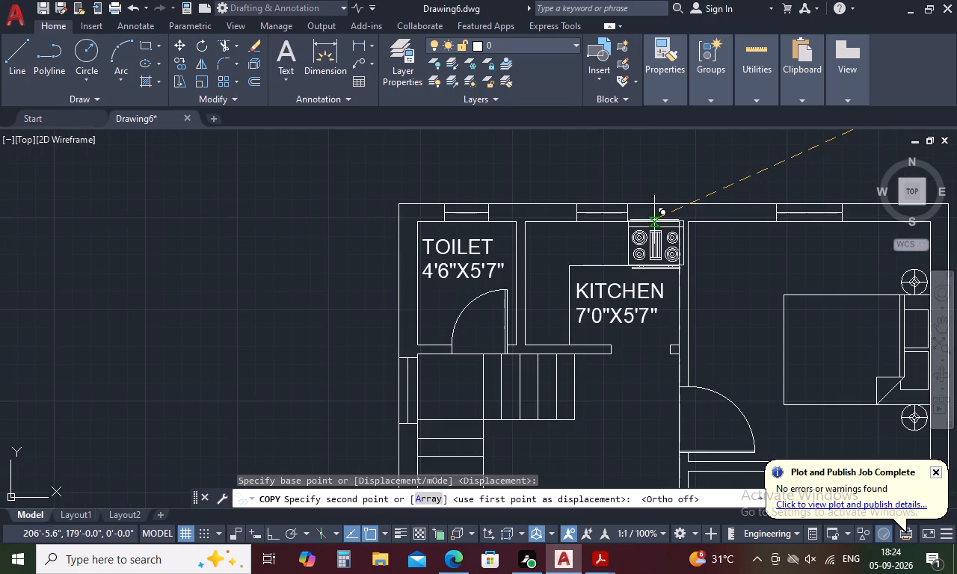
left_click(651, 229)
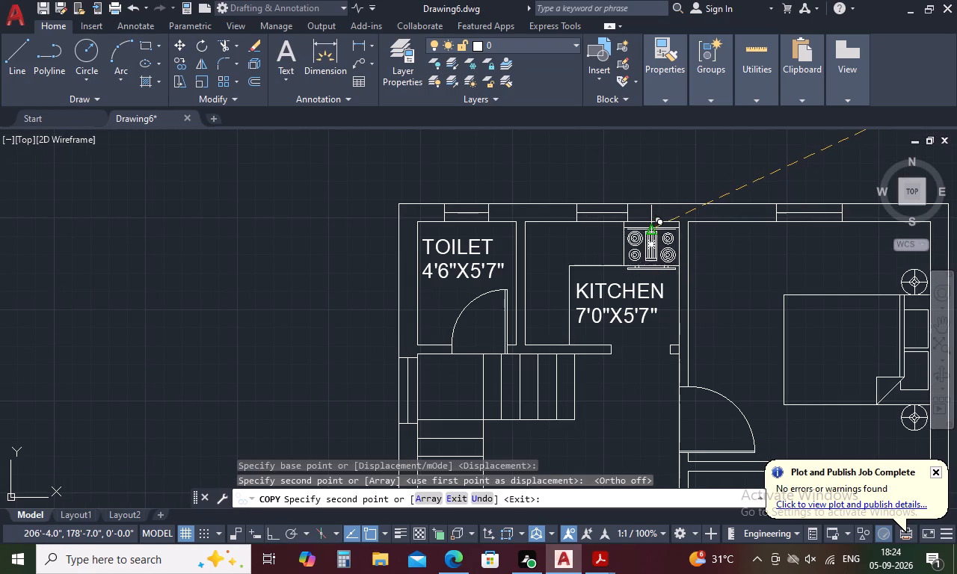
key("Escape")
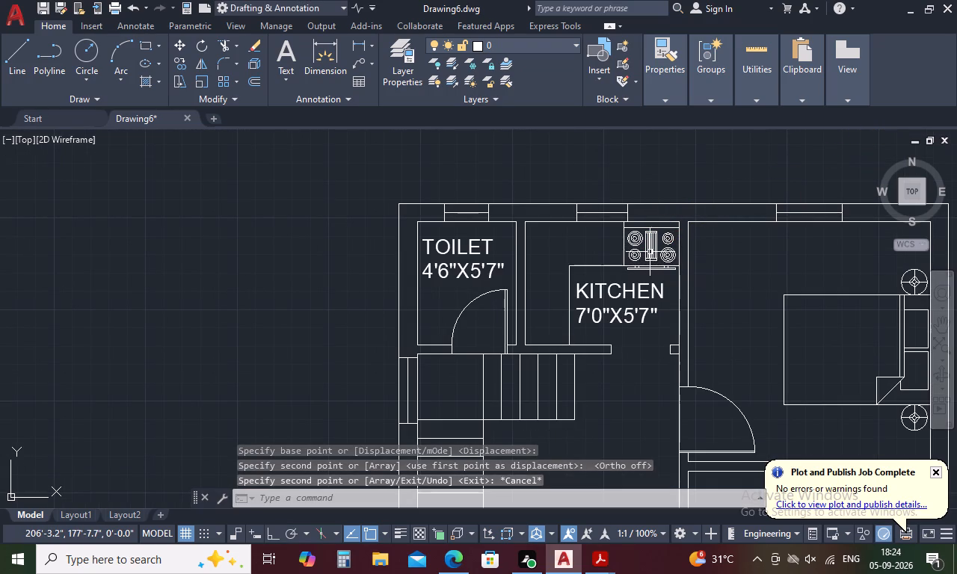
Scale the copied range block down slightly about its centre by eye to fit the depth of the kitchen counter.
left_click(649, 252)
right_click(649, 252)
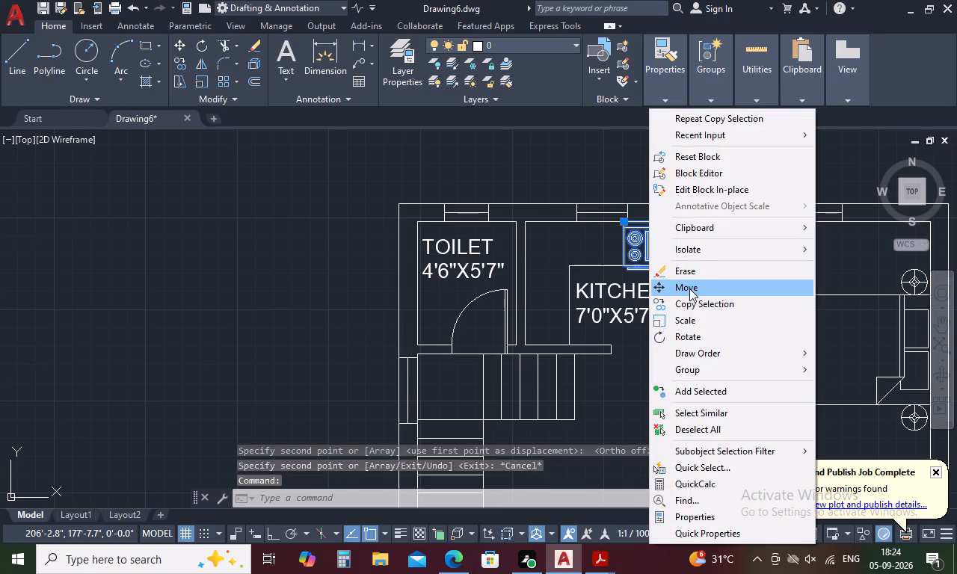
left_click(692, 322)
left_click(645, 241)
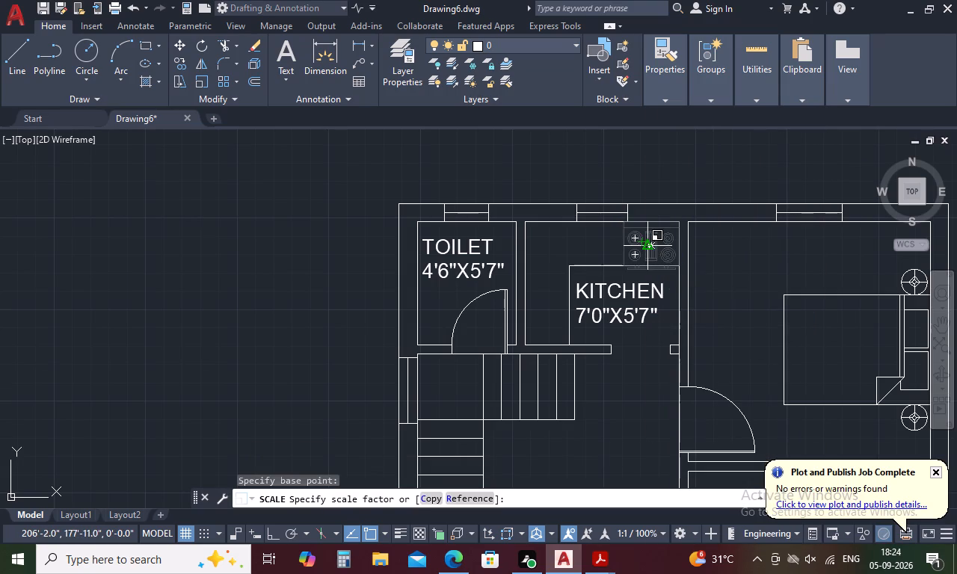
scroll(641, 224, "up", 2)
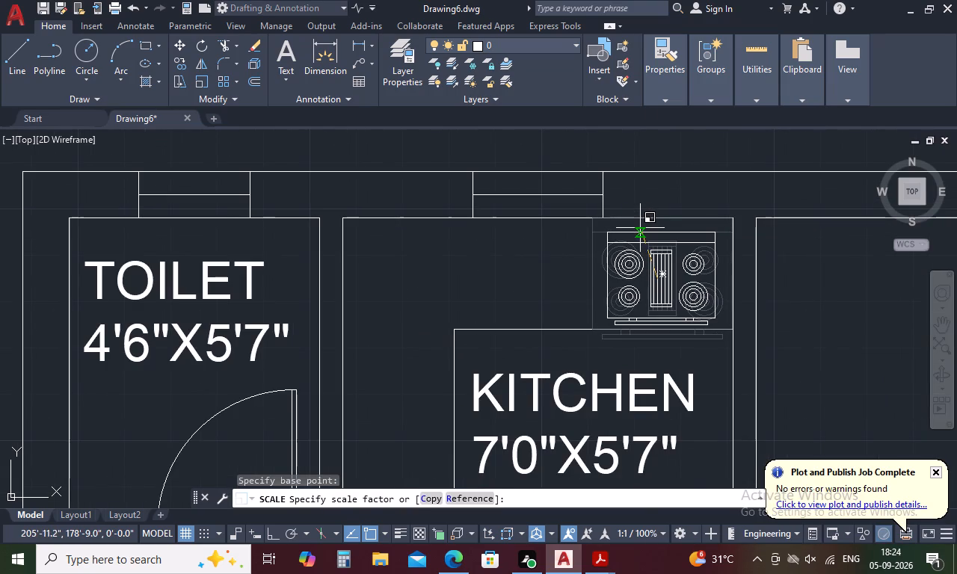
left_click(637, 223)
Move the scaled range block straight up by its upper-left corner onto the inner face of the kitchen's top wall.
left_click(640, 244)
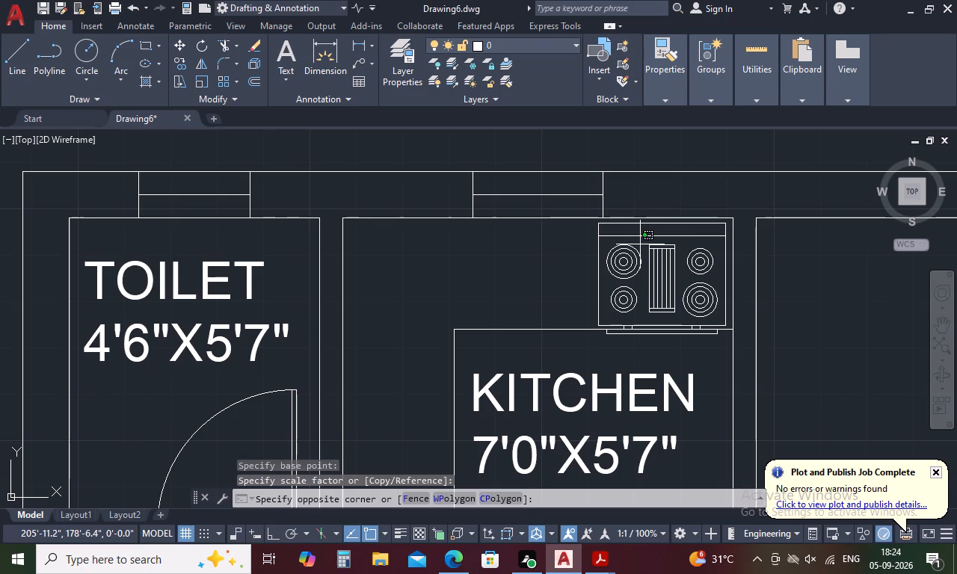
left_click(647, 237)
left_click(648, 236)
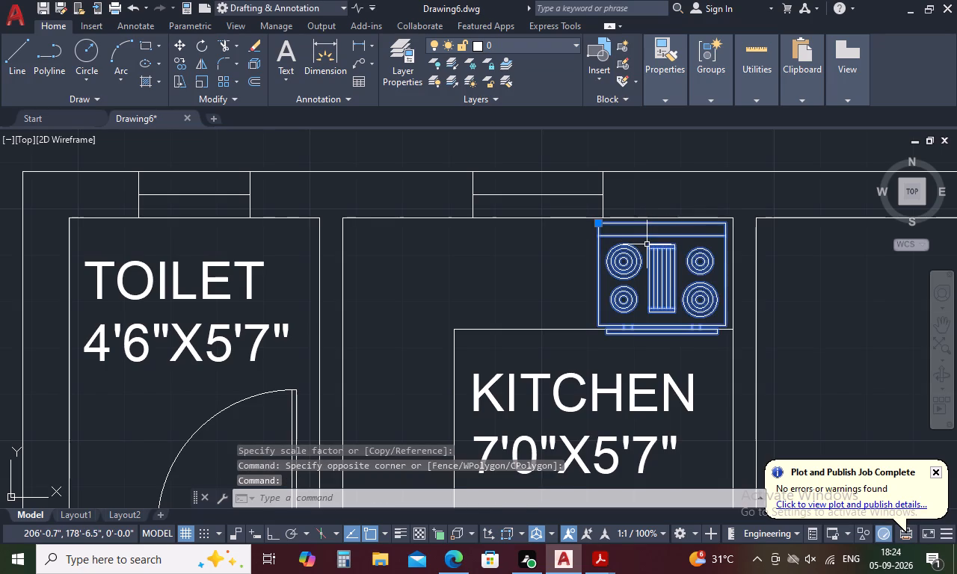
key("comma")
key("BackSpace")
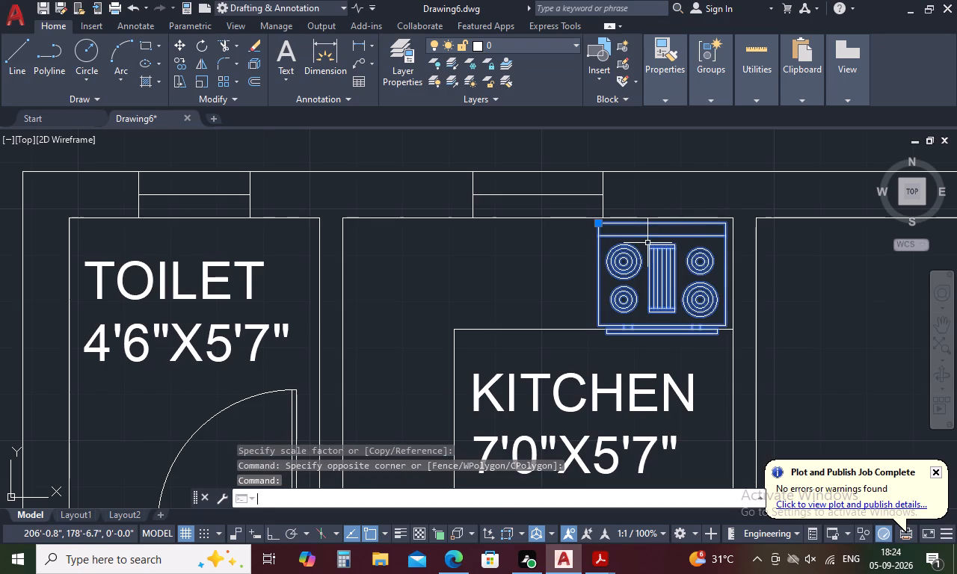
type("M")
key("space")
left_click(598, 223)
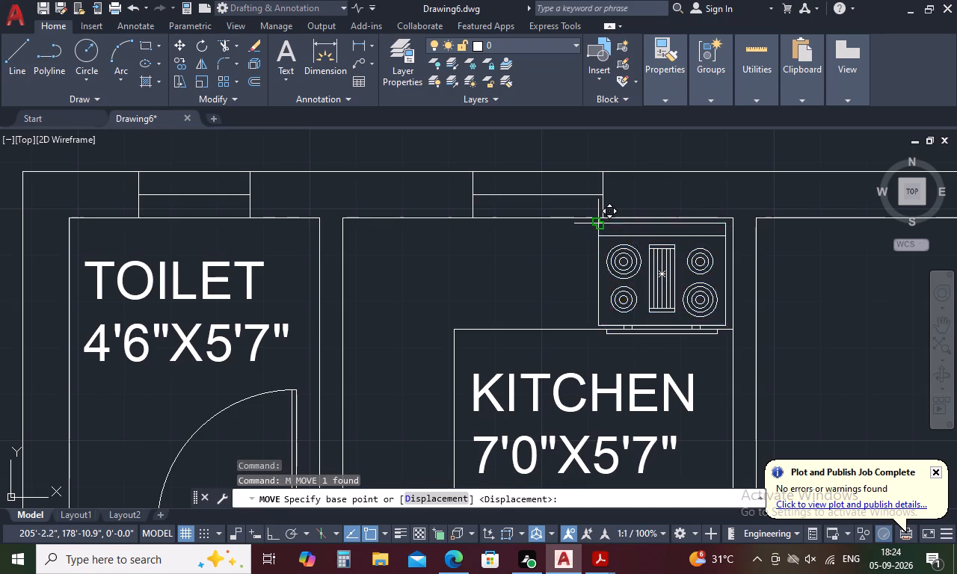
left_click(598, 220)
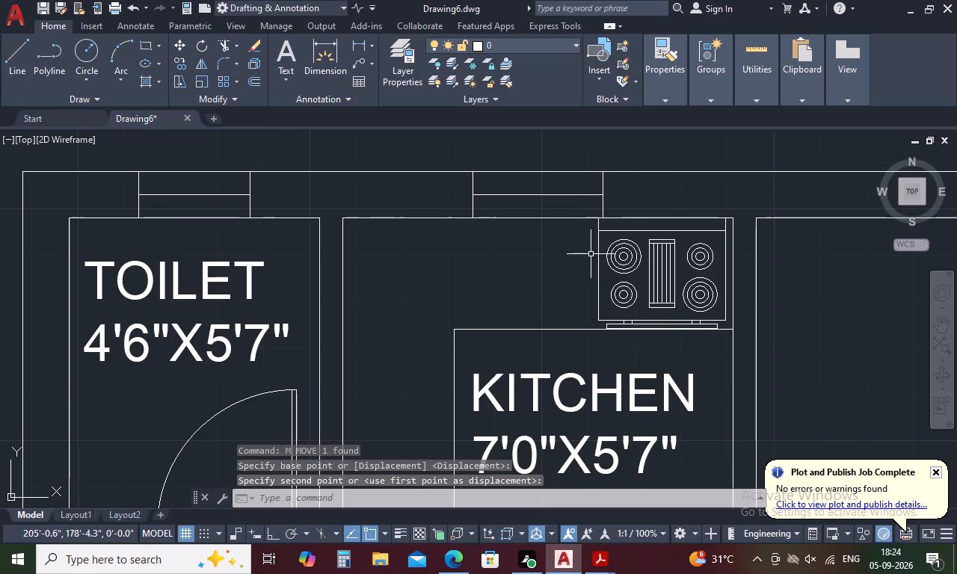
Move the range block by its back-edge midpoint to the midpoint of the kitchen window on the inner wall face.
scroll(591, 250, "down", 2)
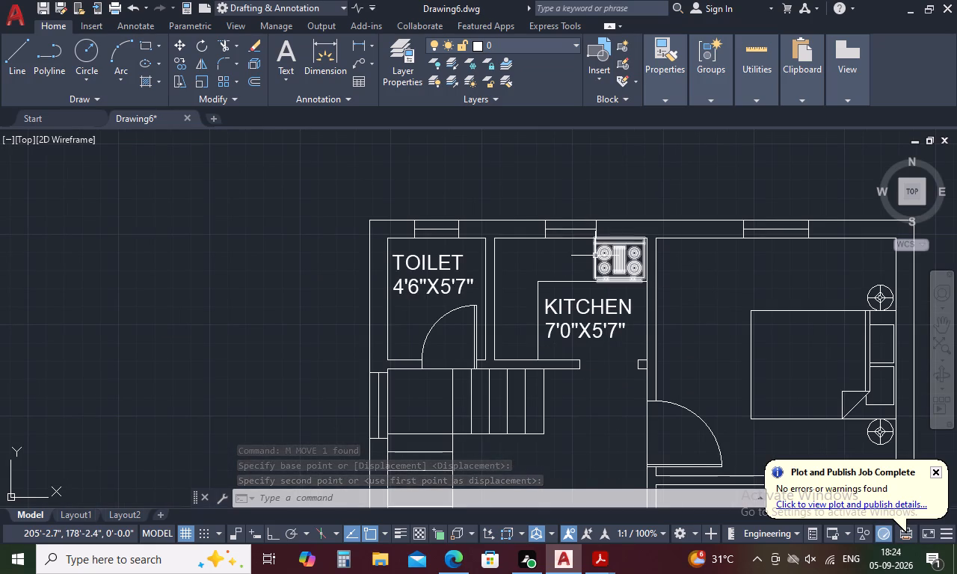
left_click(595, 256)
type("M")
key("space")
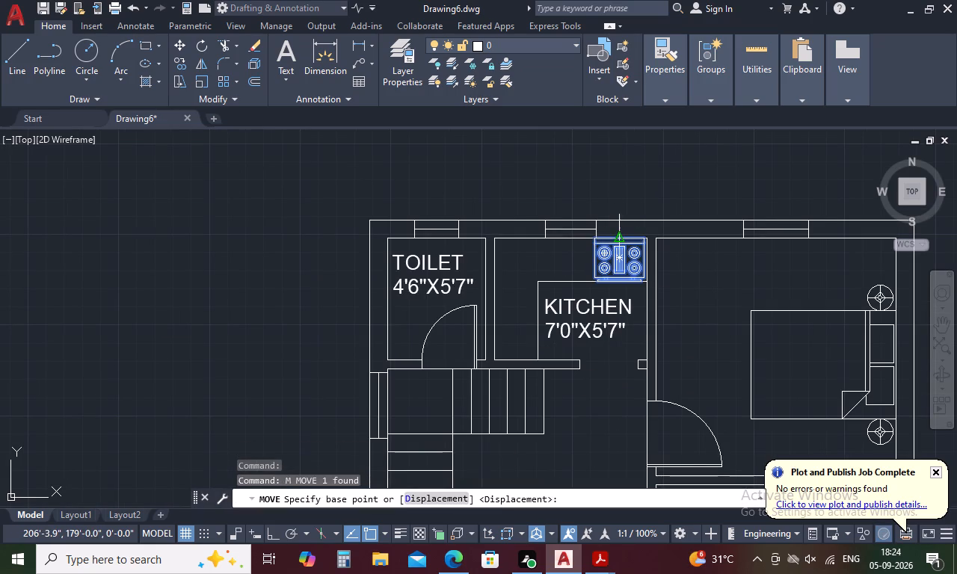
left_click(617, 237)
left_click(573, 237)
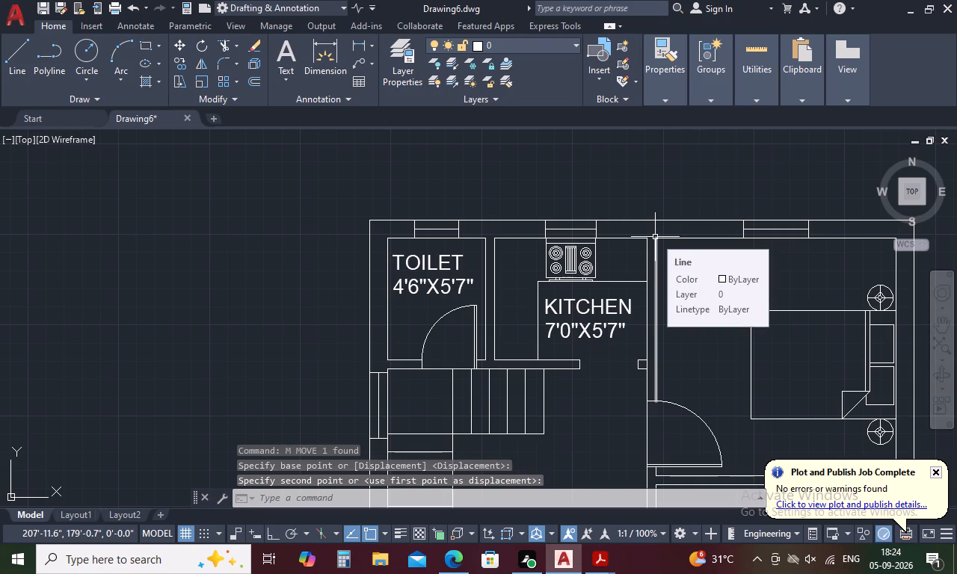
Erase the original range block outside the floor plan.
scroll(655, 237, "down", 3)
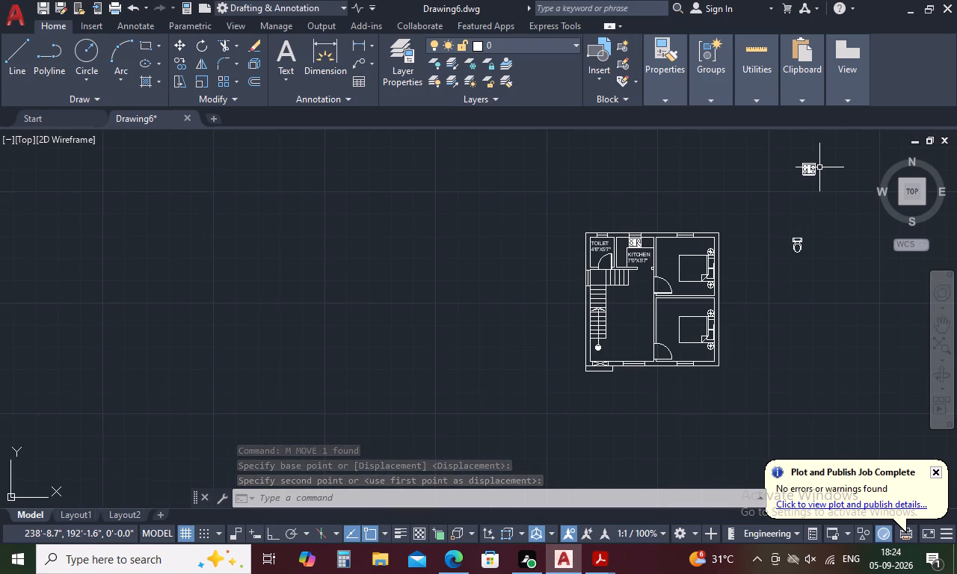
left_click(810, 169)
key("Delete")
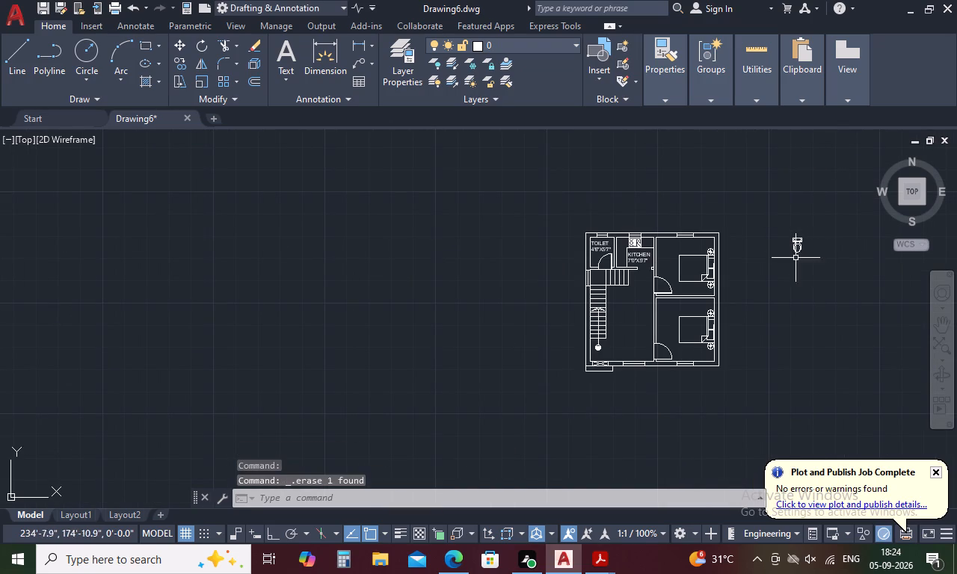
Move the TOILET 4'6"X5'7" label out of its room into the empty space left of the floor plan.
left_click(795, 244)
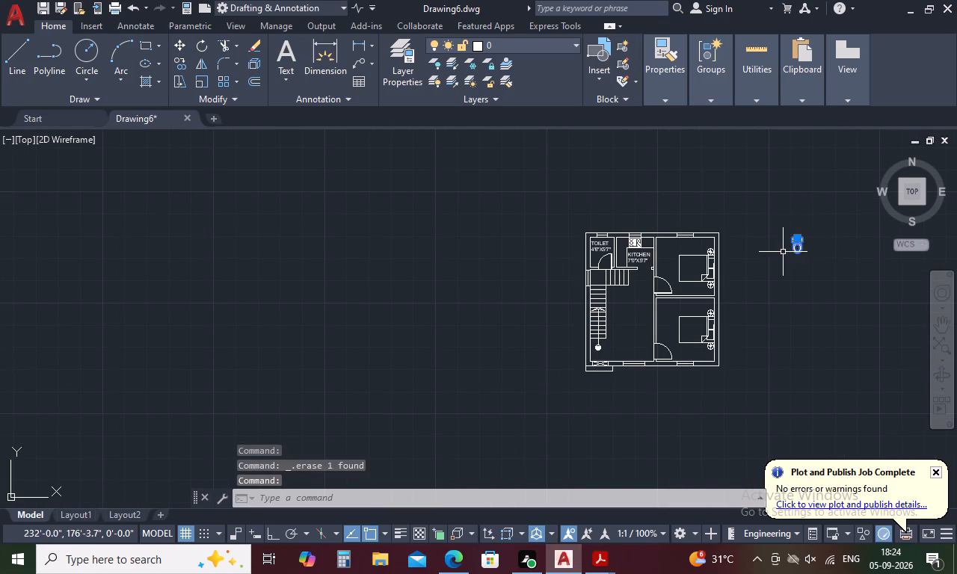
key("Escape")
left_click(595, 247)
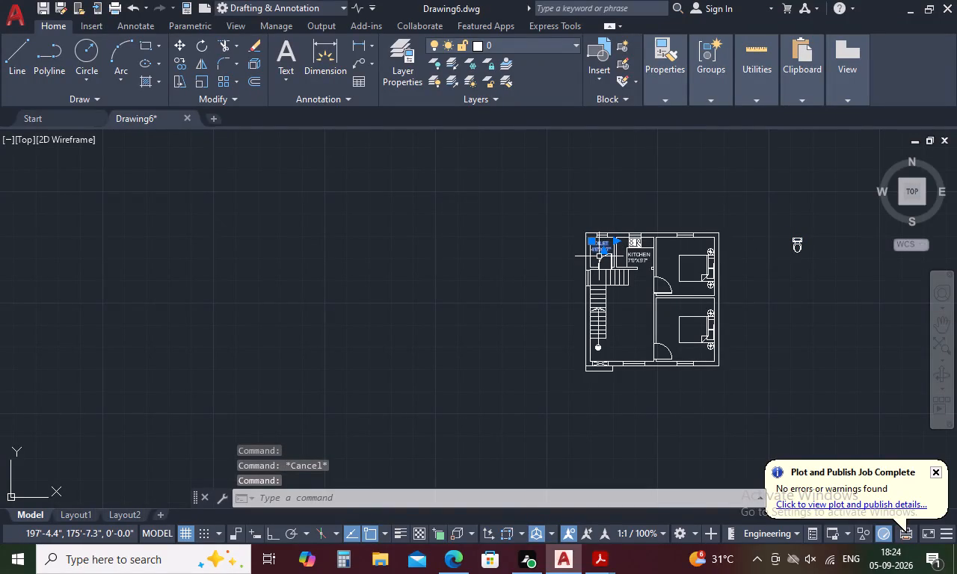
type("M")
key("space")
left_click(597, 244)
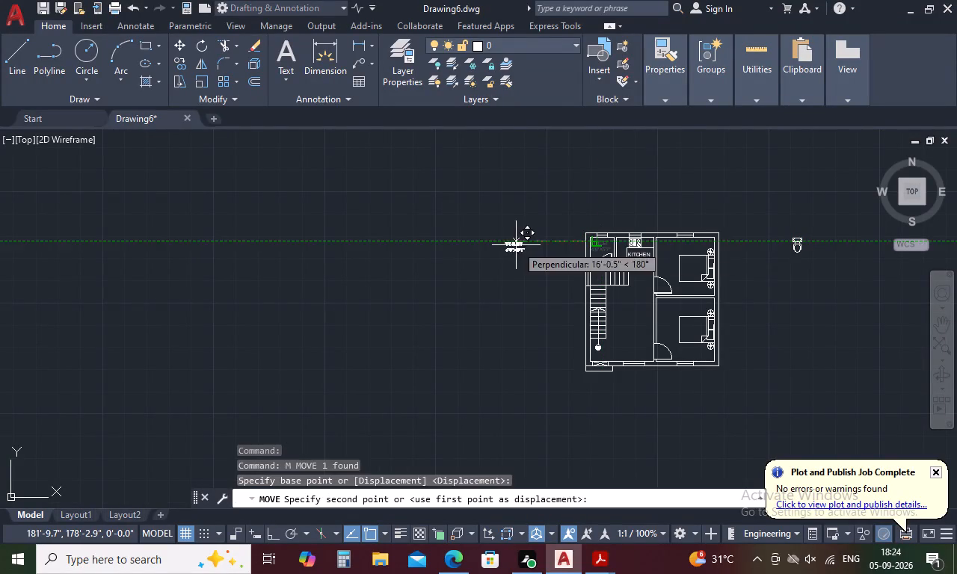
left_click(516, 245)
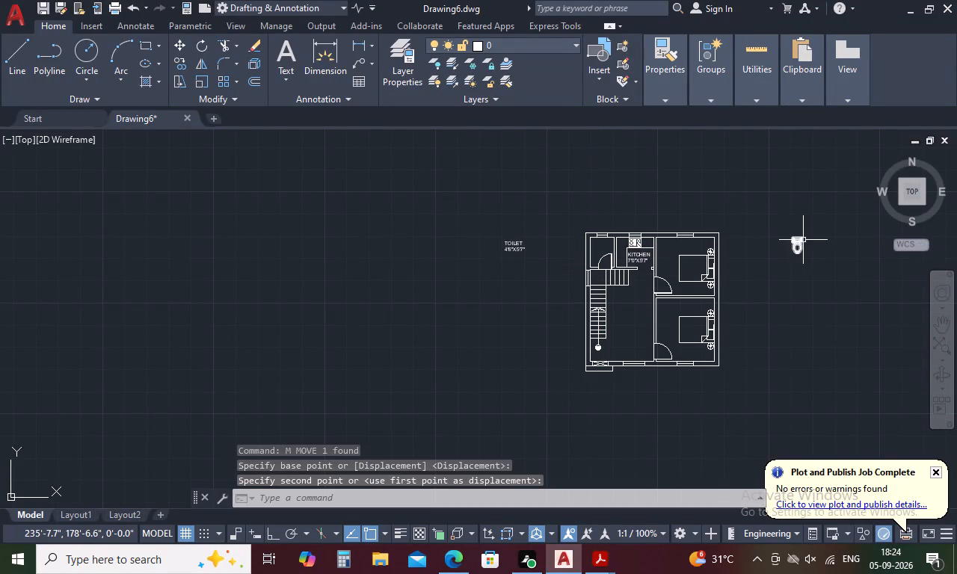
Move the toilet block by its tank's back-edge midpoint onto the toilet room's top inner wall, at the window's midpoint.
left_click(800, 241)
right_click(800, 241)
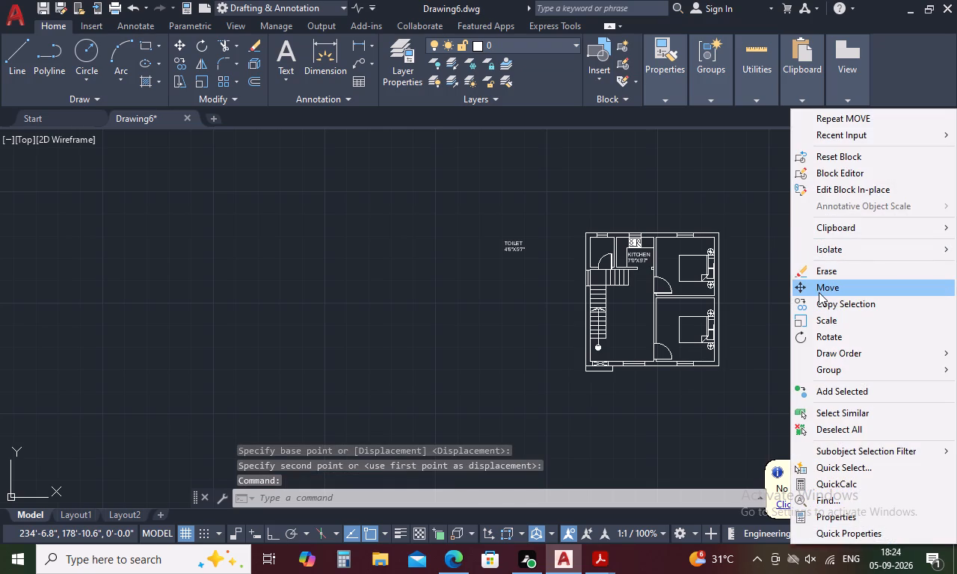
left_click(819, 292)
scroll(796, 227, "up", 4)
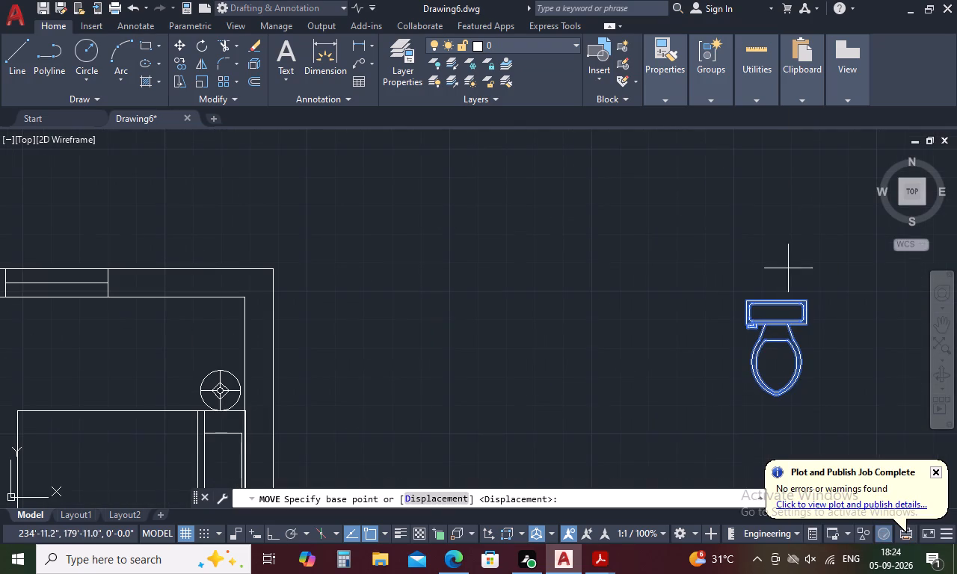
left_click(777, 301)
scroll(777, 301, "down", 3)
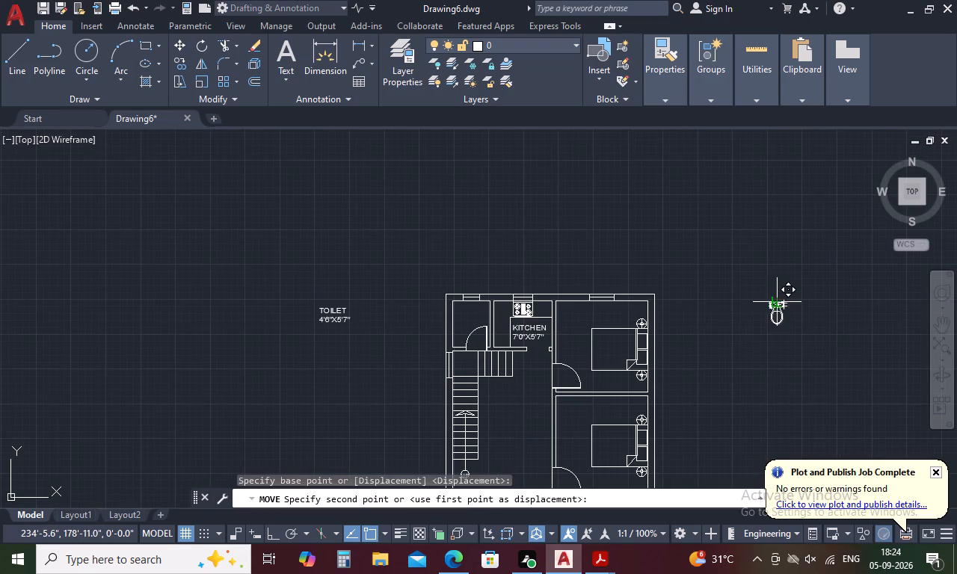
scroll(464, 307, "up", 4)
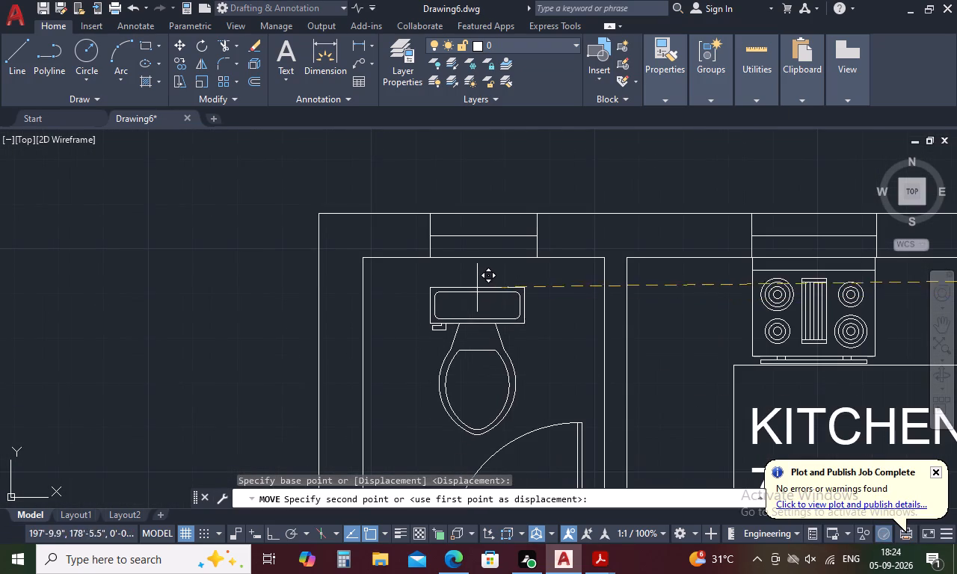
left_click(480, 261)
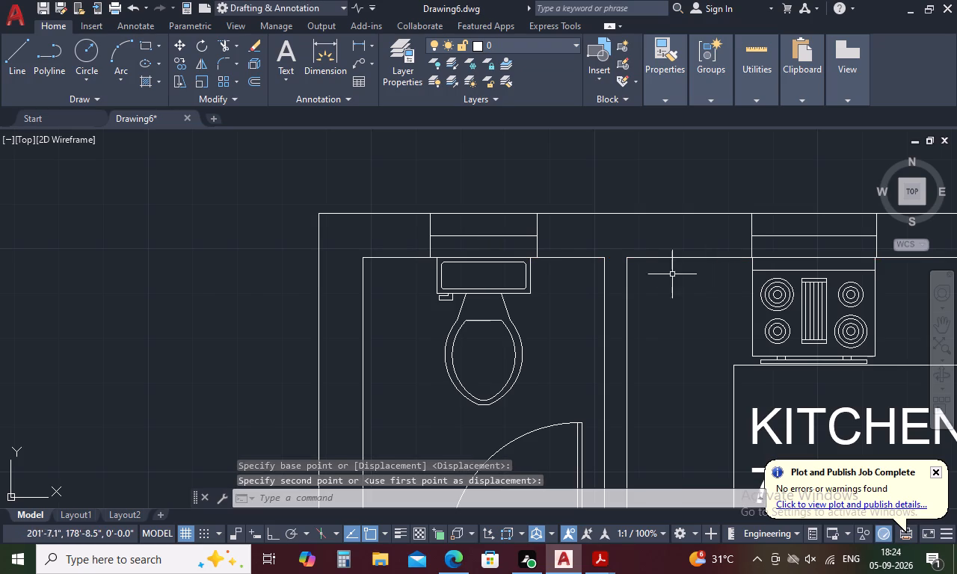
Move the TOILET 4'6"X5'7" label back into the toilet room, just below the toilet block.
scroll(647, 286, "down", 3)
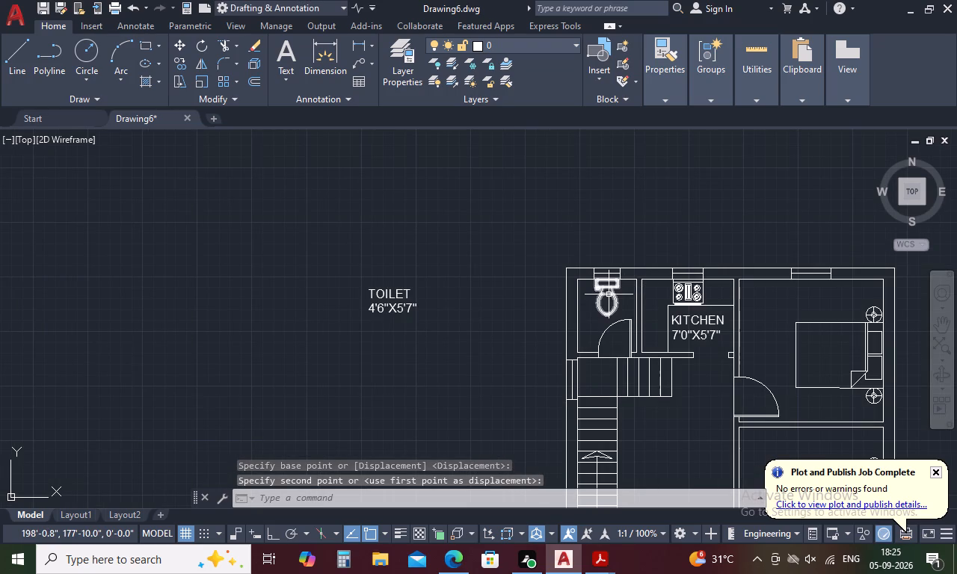
left_click(390, 294)
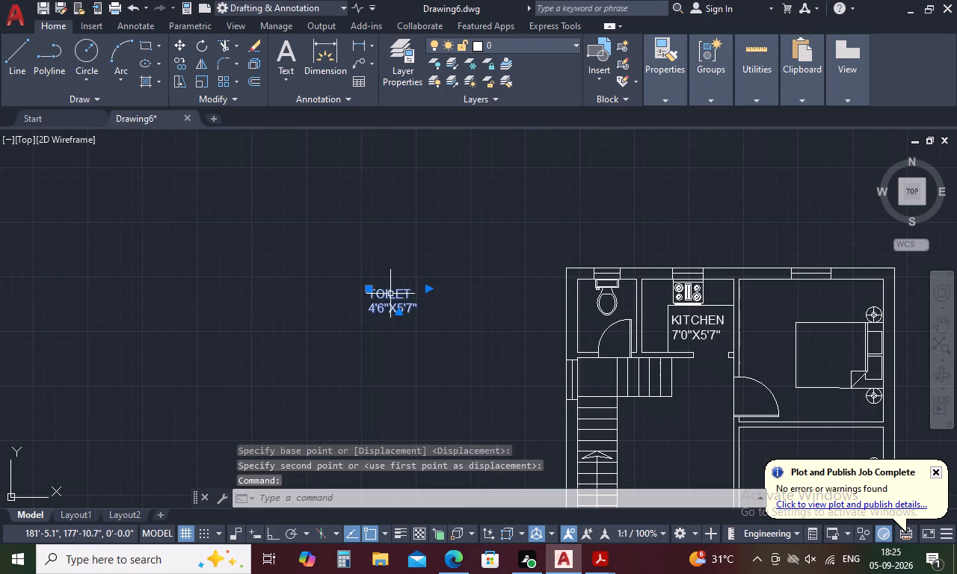
right_click(391, 291)
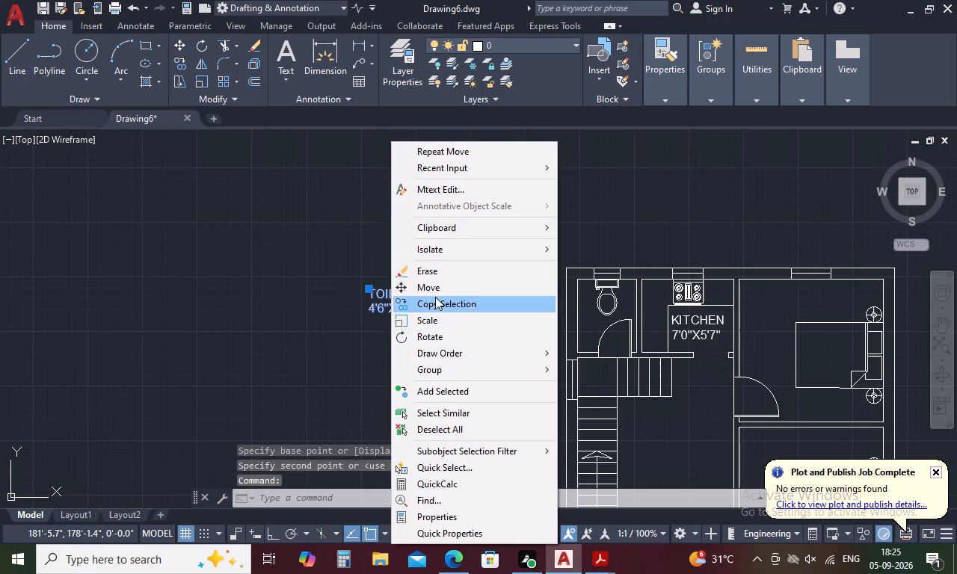
left_click(440, 285)
left_click(372, 294)
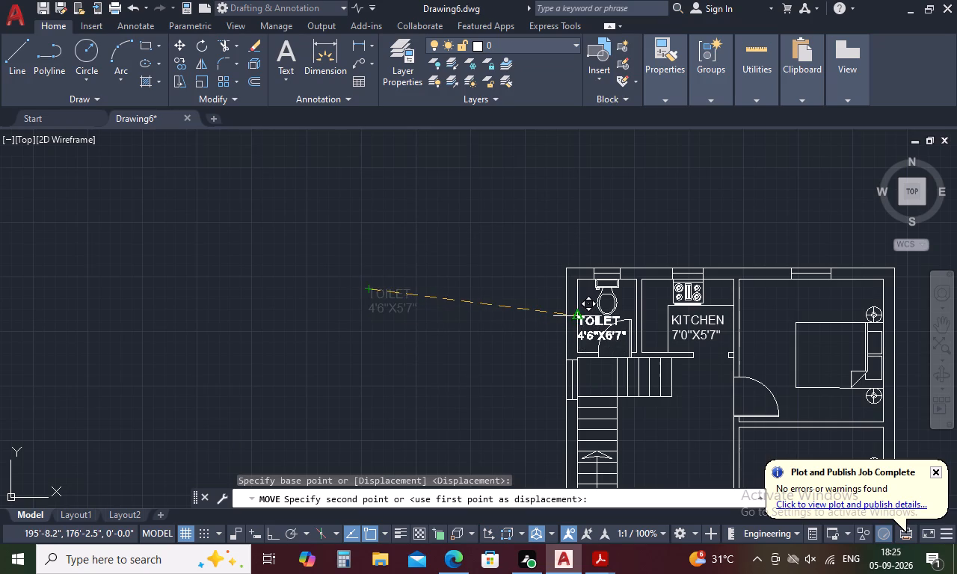
scroll(579, 320, "up", 3)
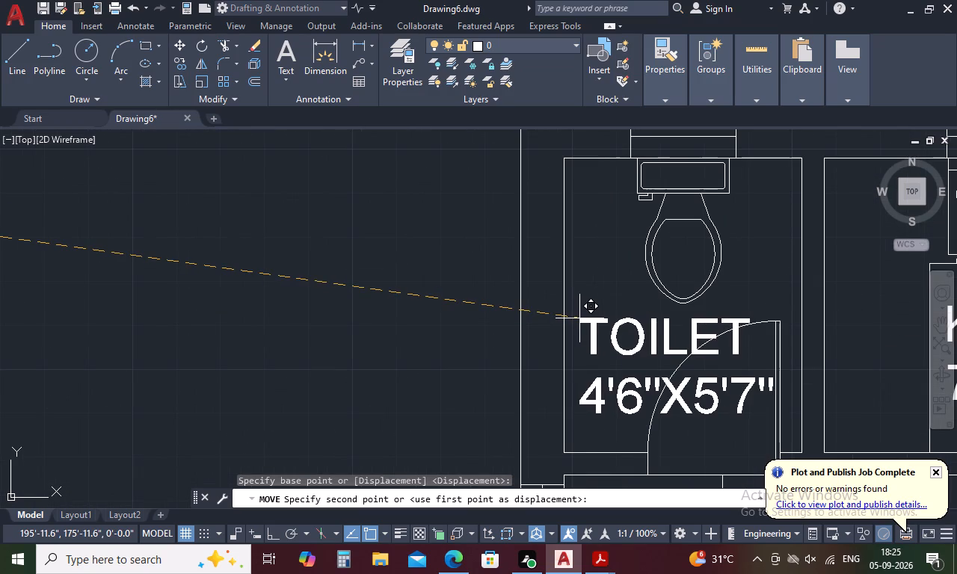
left_click(580, 318)
Rotate the TOILET label 90° counterclockwise with Ortho on, so its text runs vertically.
scroll(606, 296, "down", 5)
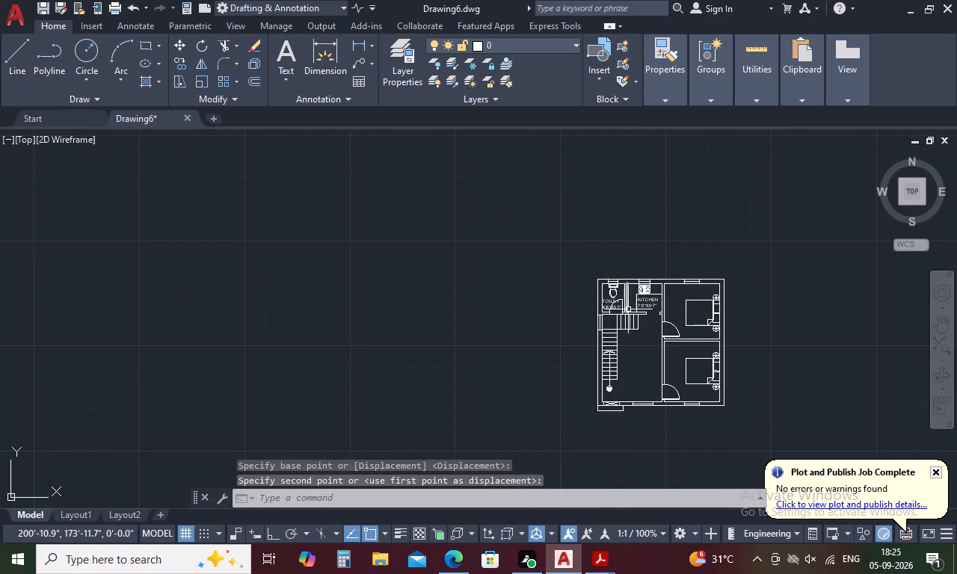
scroll(627, 305, "up", 3)
left_click(560, 305)
right_click(560, 305)
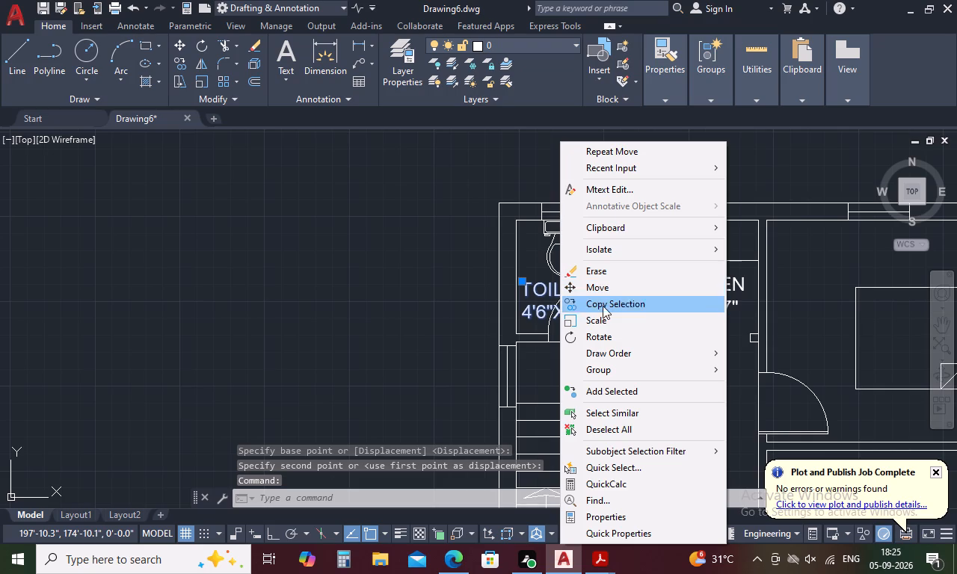
left_click(618, 337)
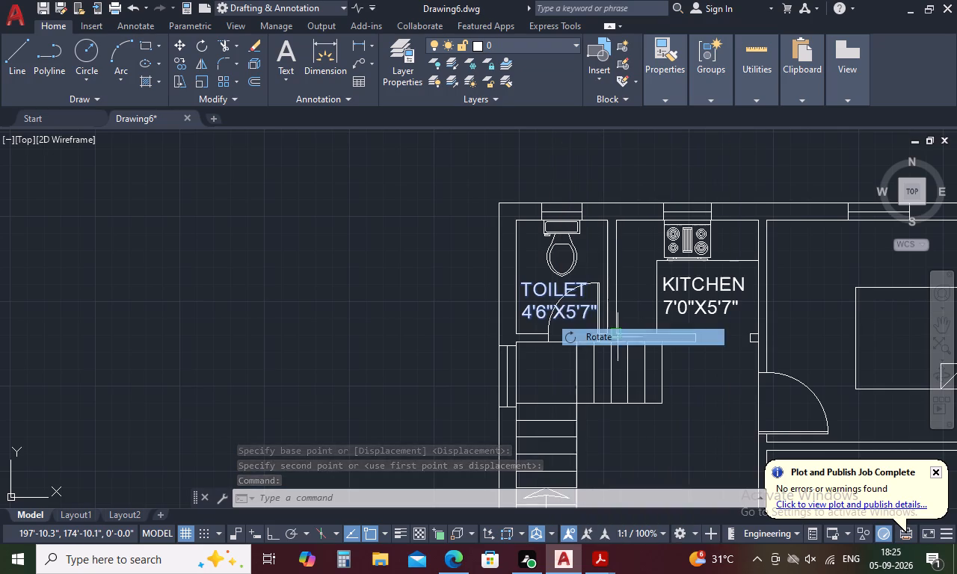
left_click(585, 316)
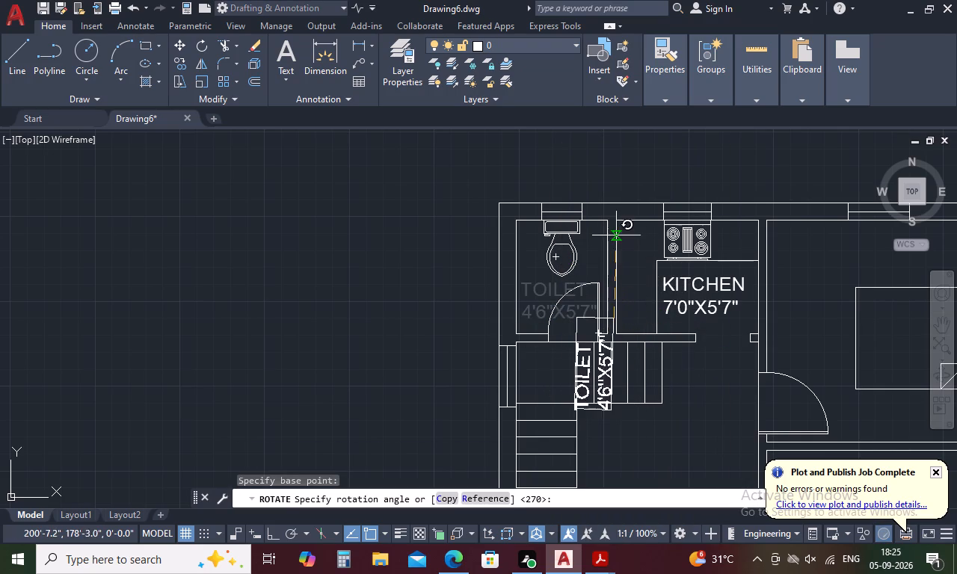
key("F8")
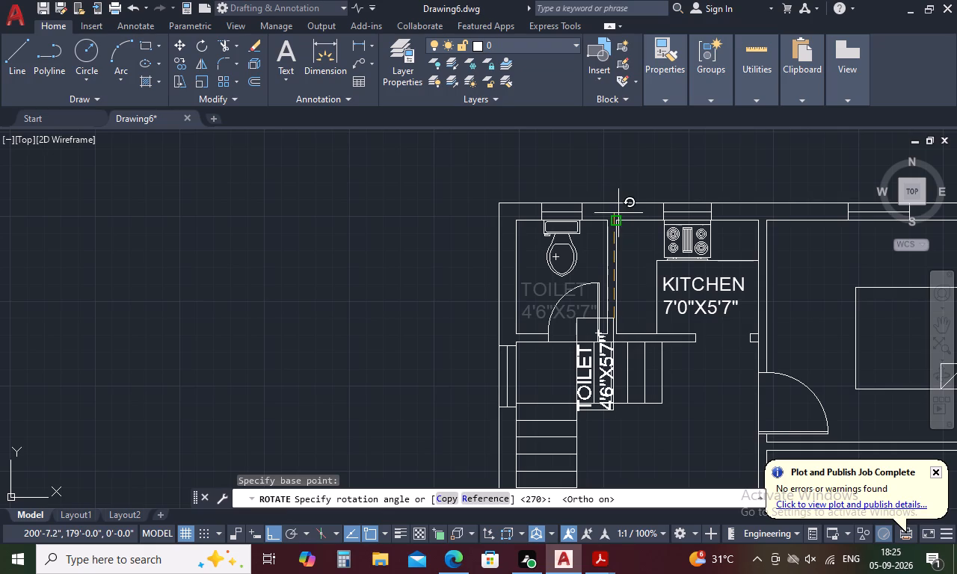
left_click(625, 185)
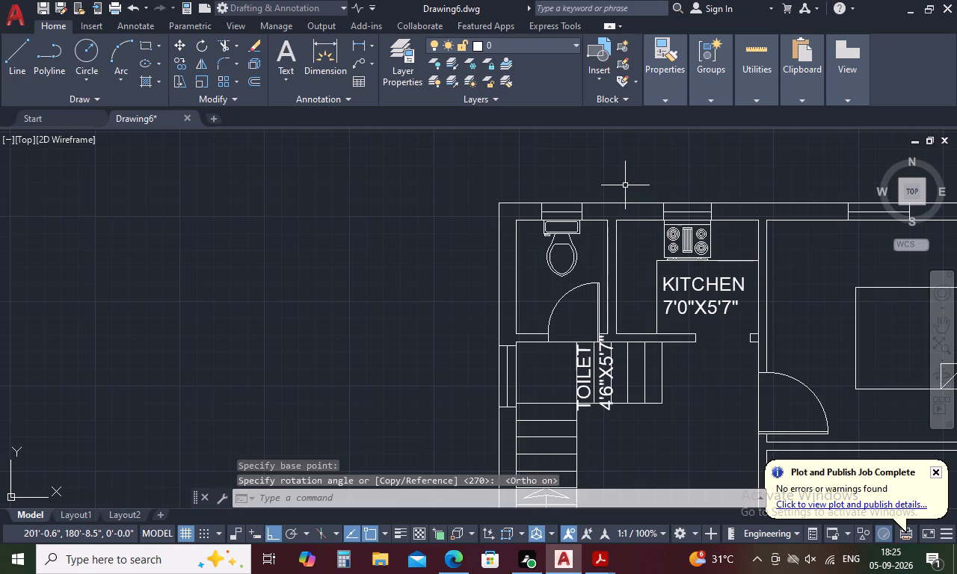
Move the vertical TOILET label with Ortho off into the toilet room, alongside the inner face of its left wall.
left_click(591, 392)
right_click(591, 390)
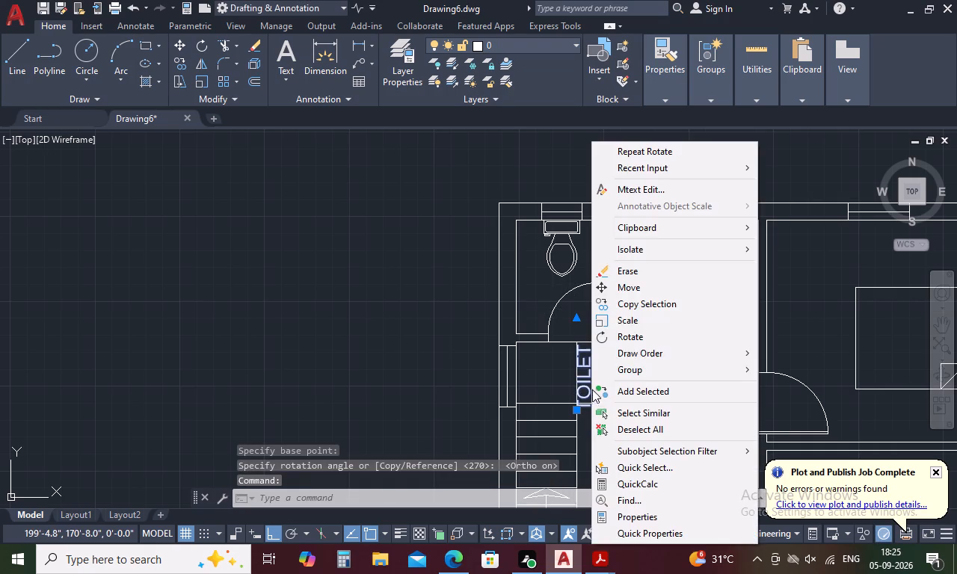
left_click(648, 291)
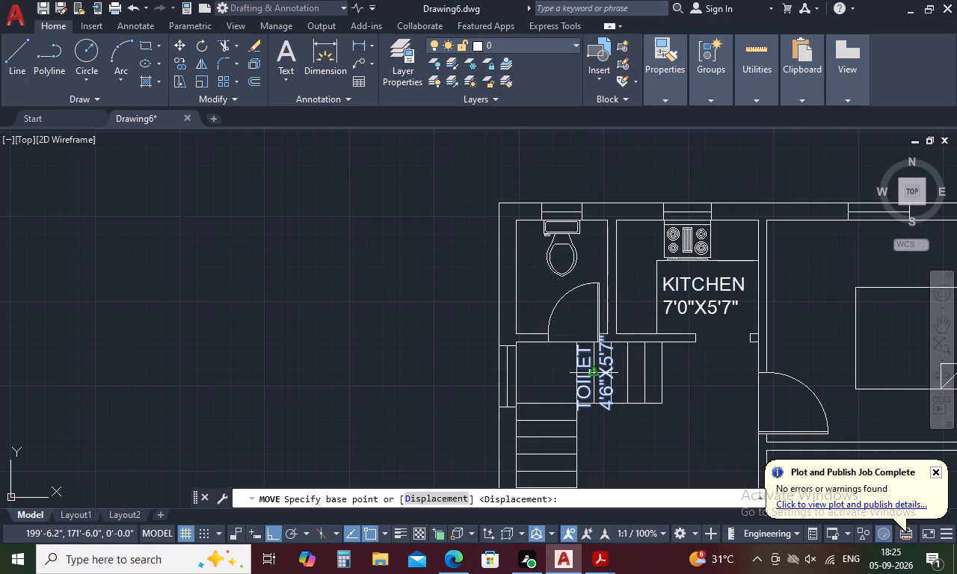
left_click(606, 377)
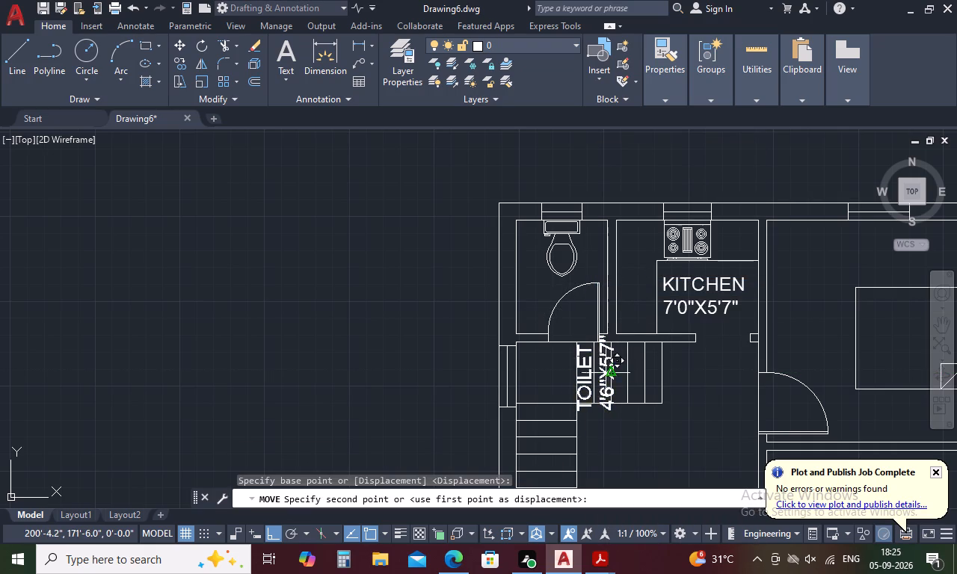
key("F8")
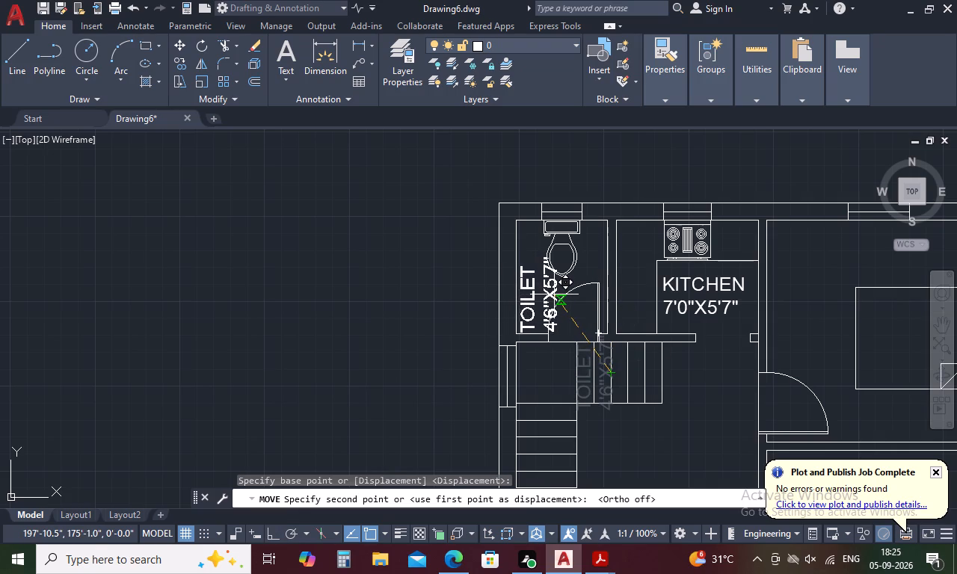
scroll(554, 294, "up", 2)
left_click(544, 294)
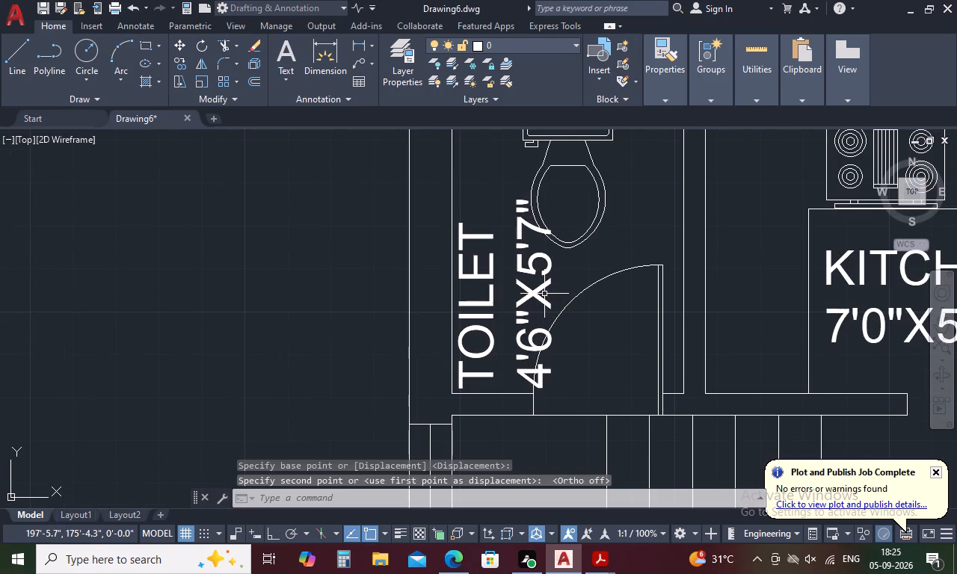
Set the text height of both lines of the TOILET label to 6.6".
double_click(544, 304)
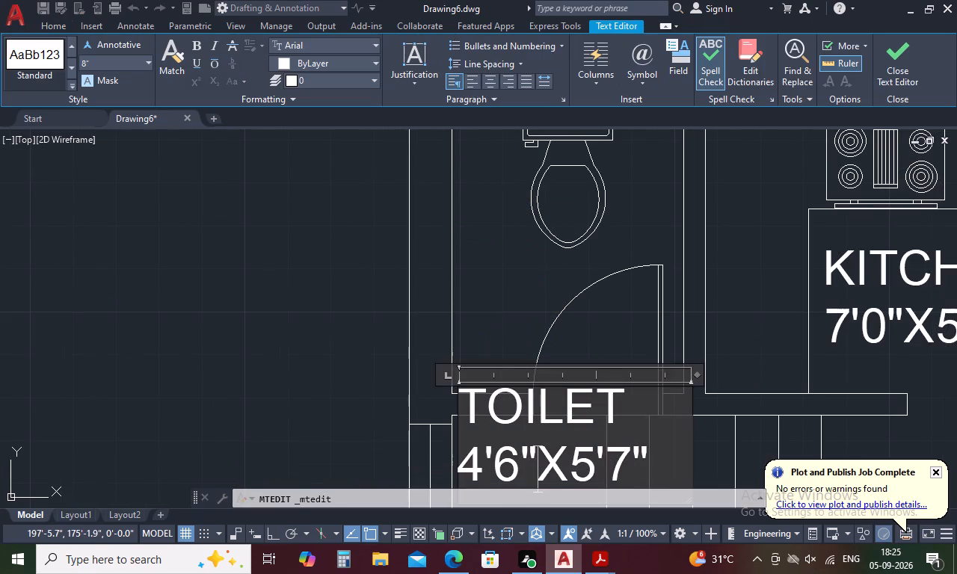
left_click_drag(655, 459, 424, 379)
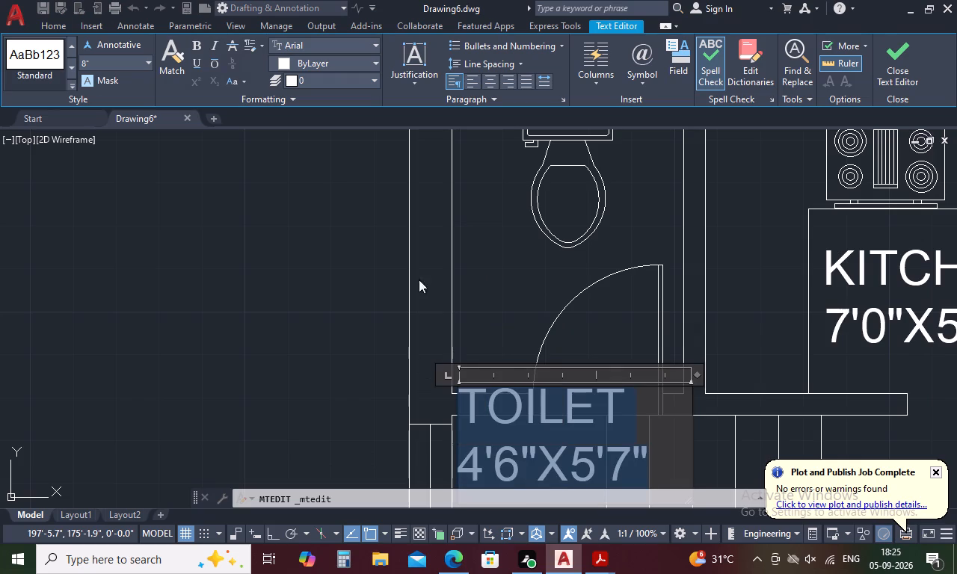
left_click(99, 62)
key("BackSpace")
key("6")
key("Return")
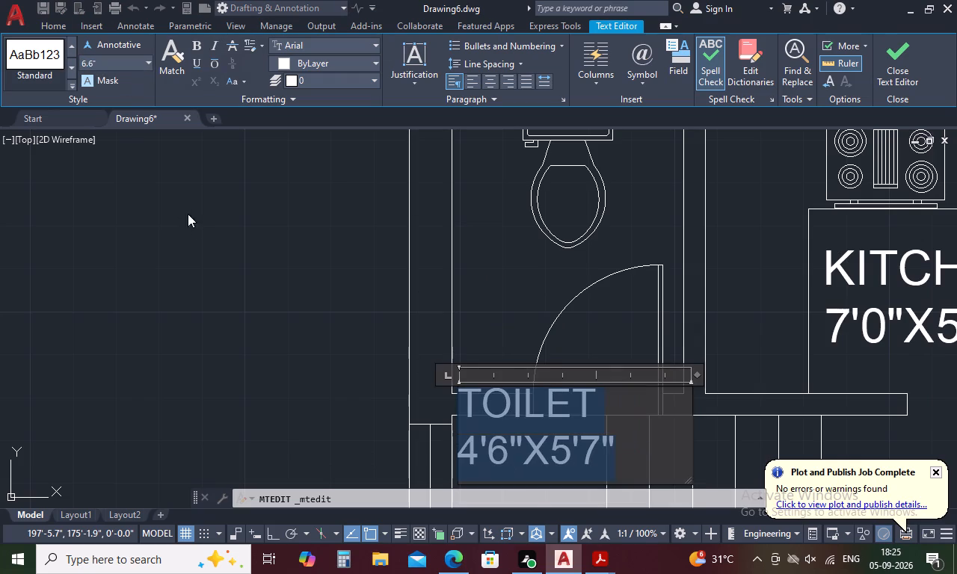
left_click(194, 229)
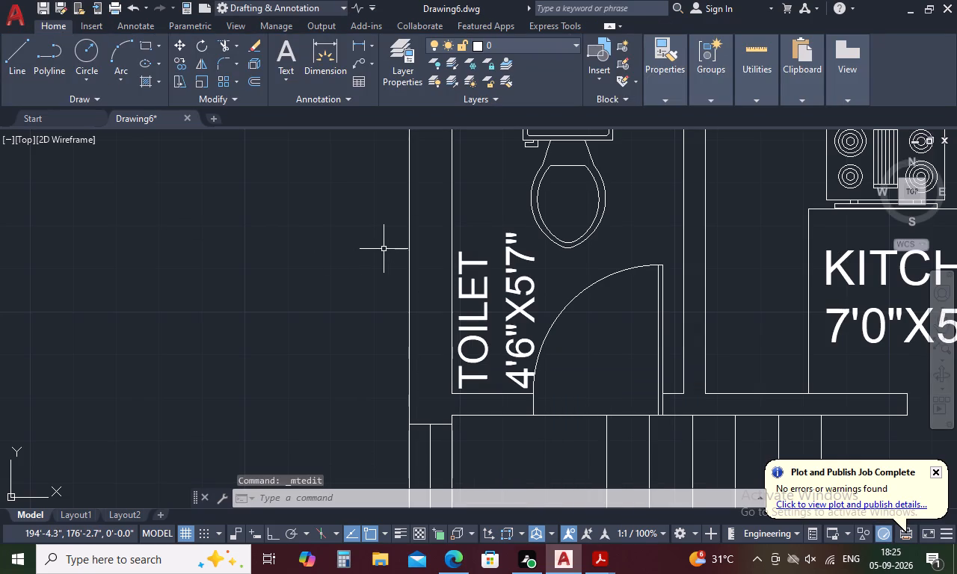
Paste a copy of the horizontal TOILET label into the upper bedroom, above and left of the bed.
scroll(384, 249, "down", 3)
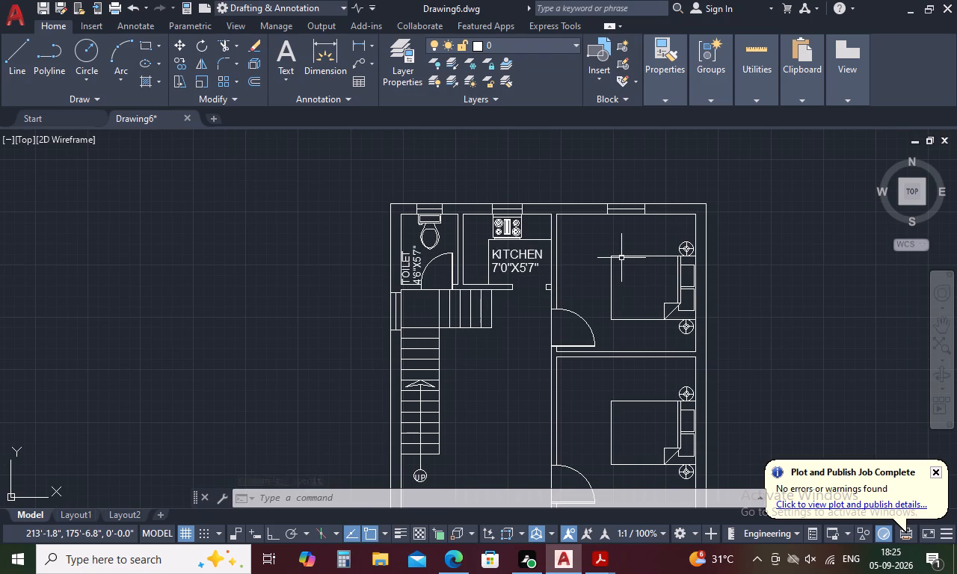
key("ctrl+v")
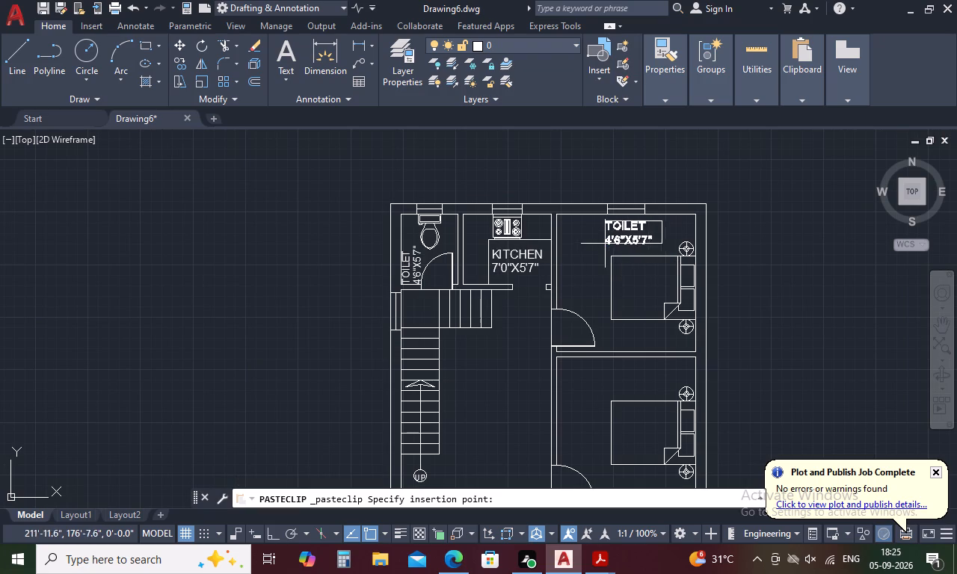
left_click(580, 247)
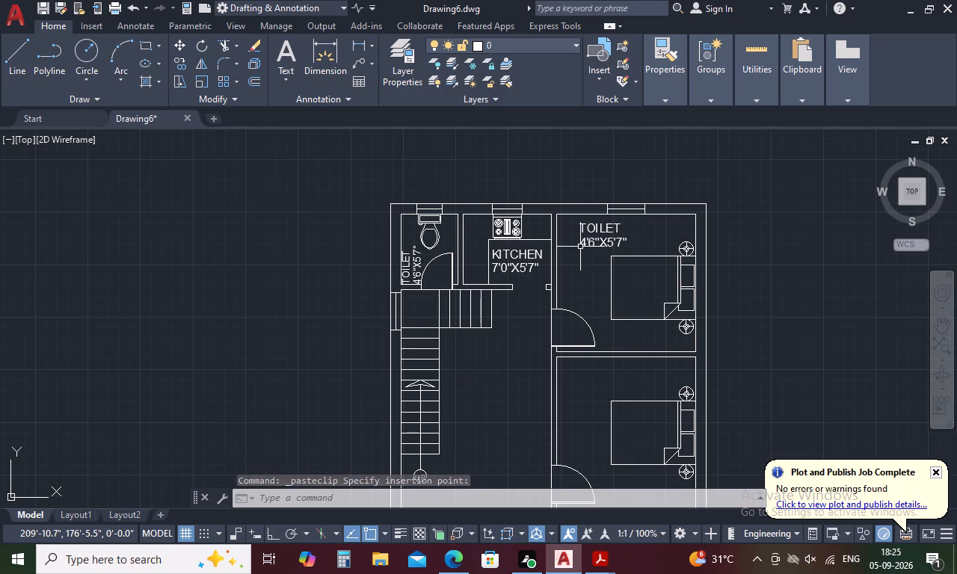
Change the pasted label's room name to BEDROOM 1 and widen its text box so the name fits on one line.
double_click(589, 239)
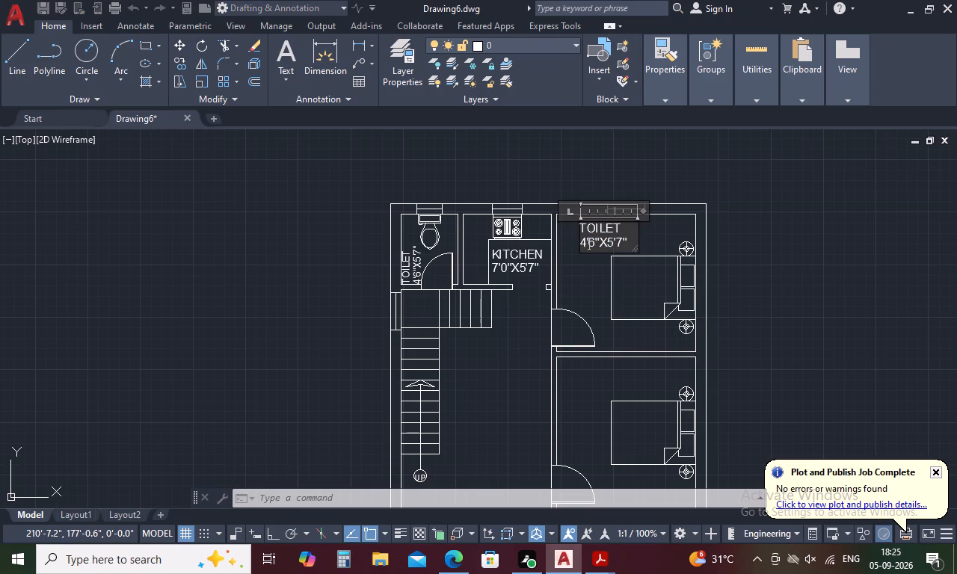
left_click(623, 231)
key("BackSpace")
key("BackSpace")
key("BackSpace")
key("BackSpace")
key("BackSpace")
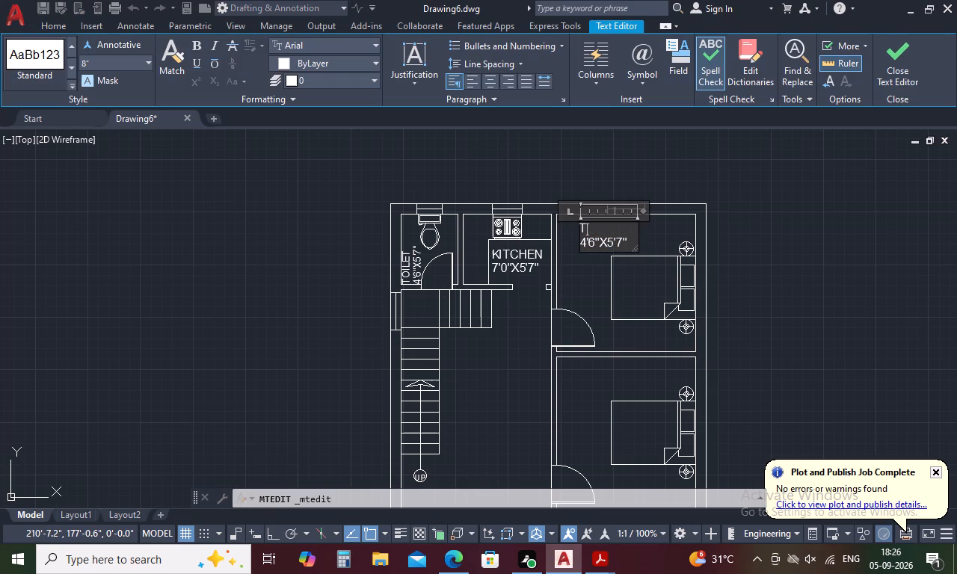
key("BackSpace")
type("BRD")
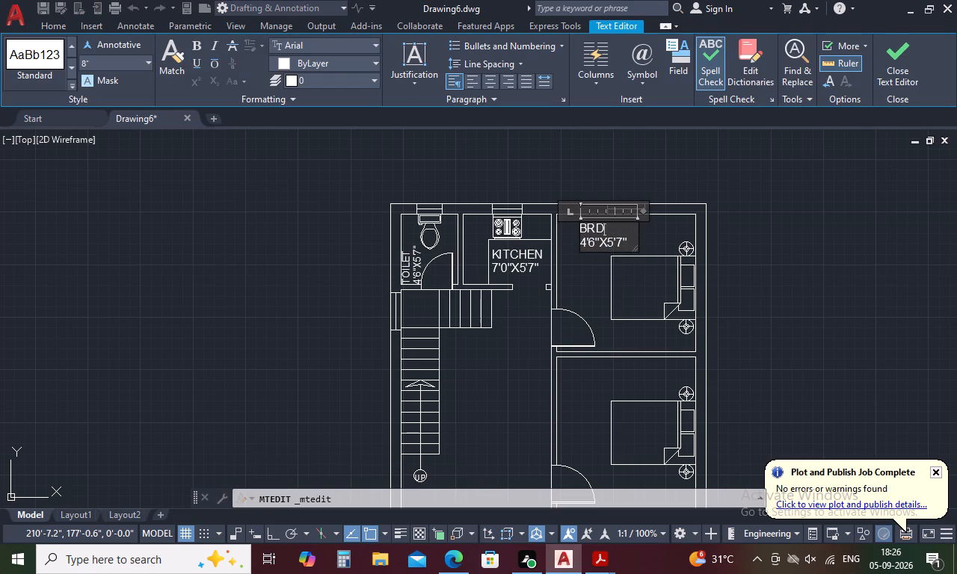
key("BackSpace")
key("BackSpace")
type("EDROO")
type("M 1")
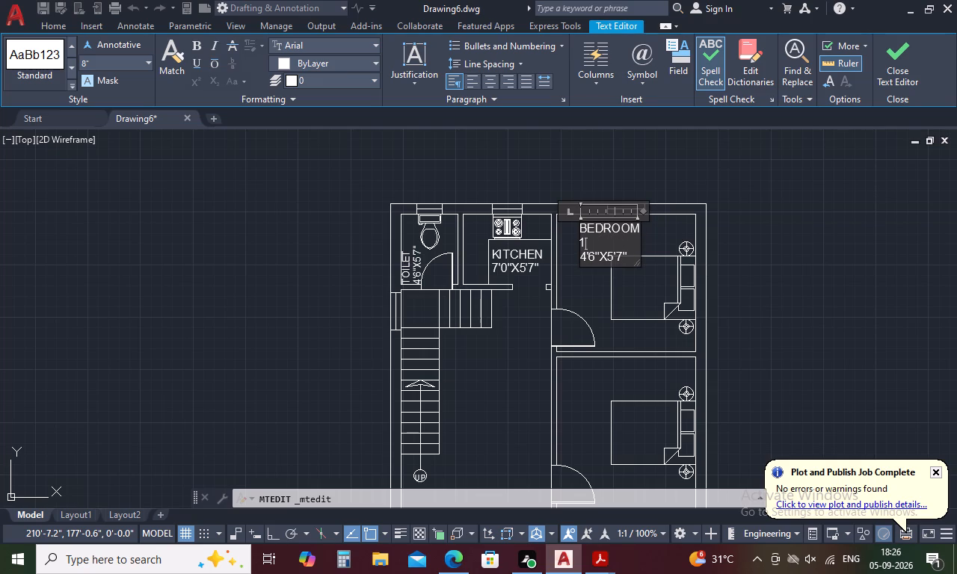
left_click_drag(641, 211, 696, 212)
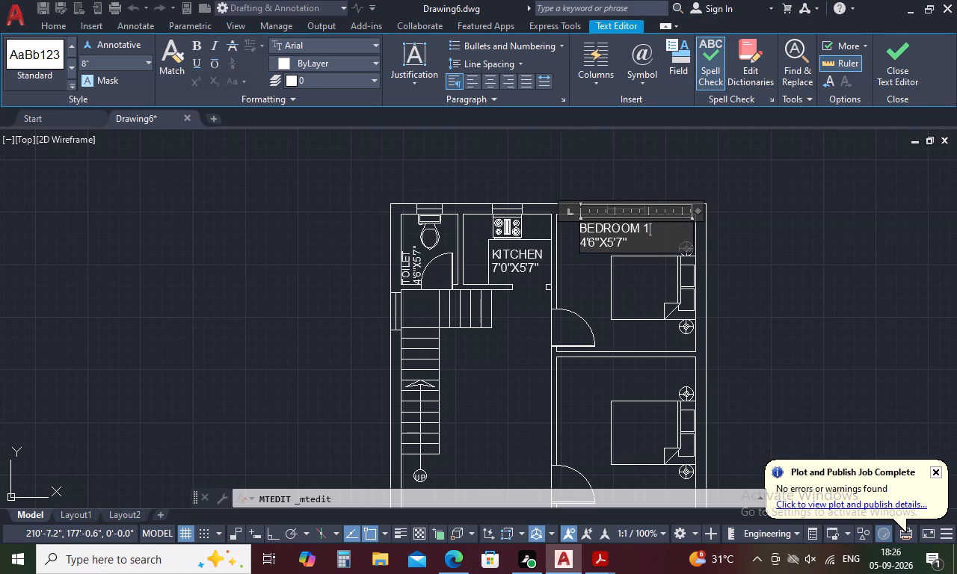
Change the size line of the BEDROOM 1 label to 11'0"X10'11".
left_click(594, 242)
key("BackSpace")
key("BackSpace")
key("BackSpace")
type("11'")
type("0\"")
key("BackSpace")
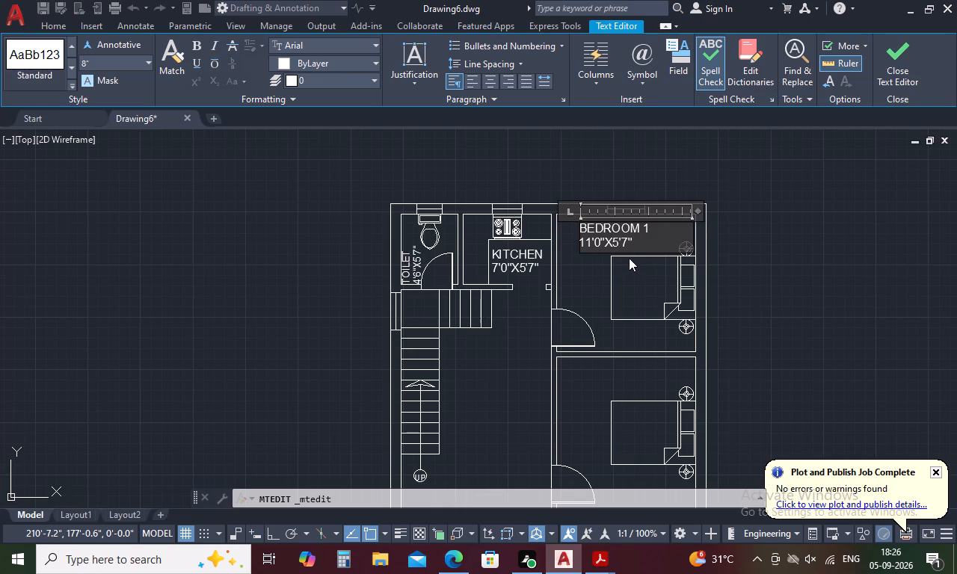
left_click(618, 243)
key("BackSpace")
type("10")
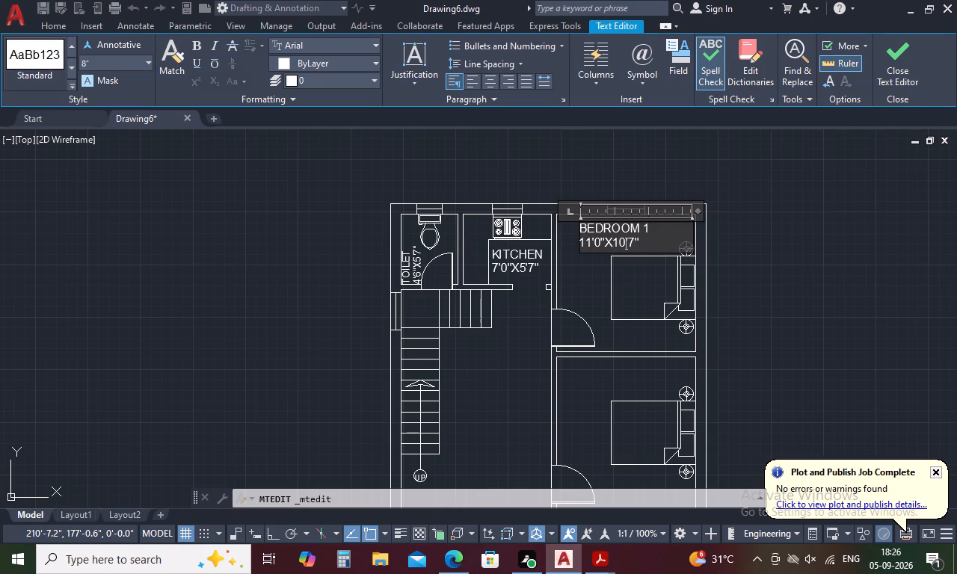
left_click(634, 244)
key("BackSpace")
type("11")
left_click(783, 252)
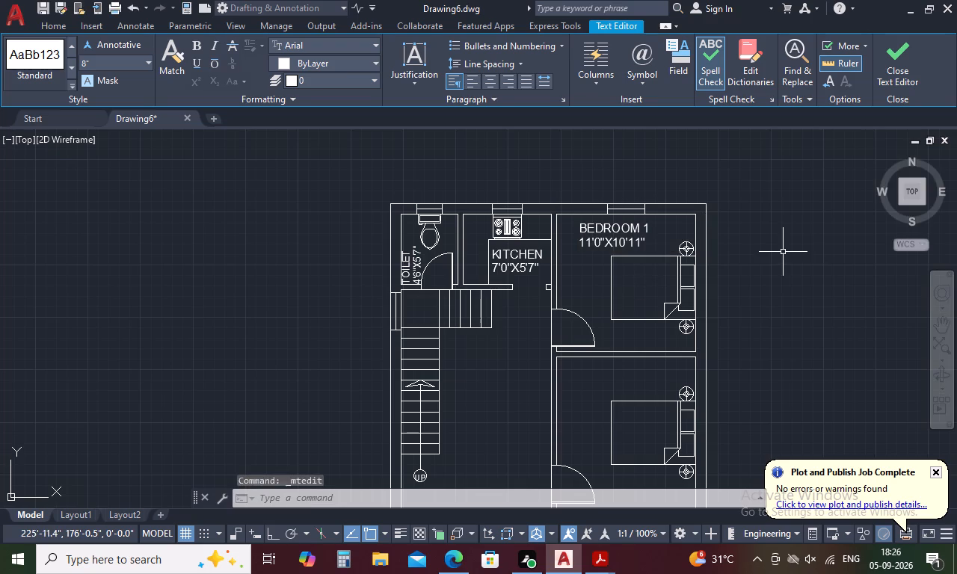
Copy the BEDROOM 1 label and paste it into the lower bedroom, above and left of the bed.
left_click(626, 224)
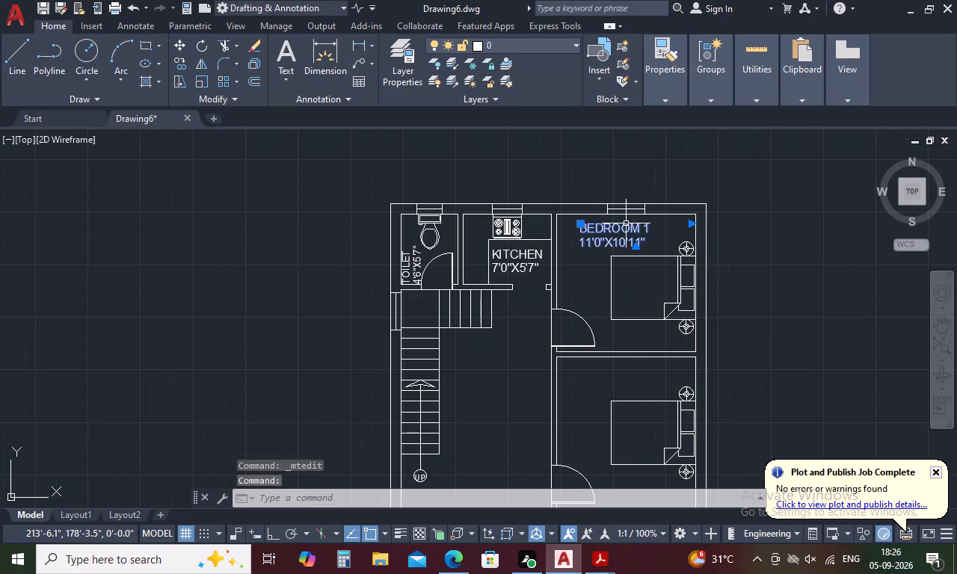
key("ctrl+c")
key("ctrl+v")
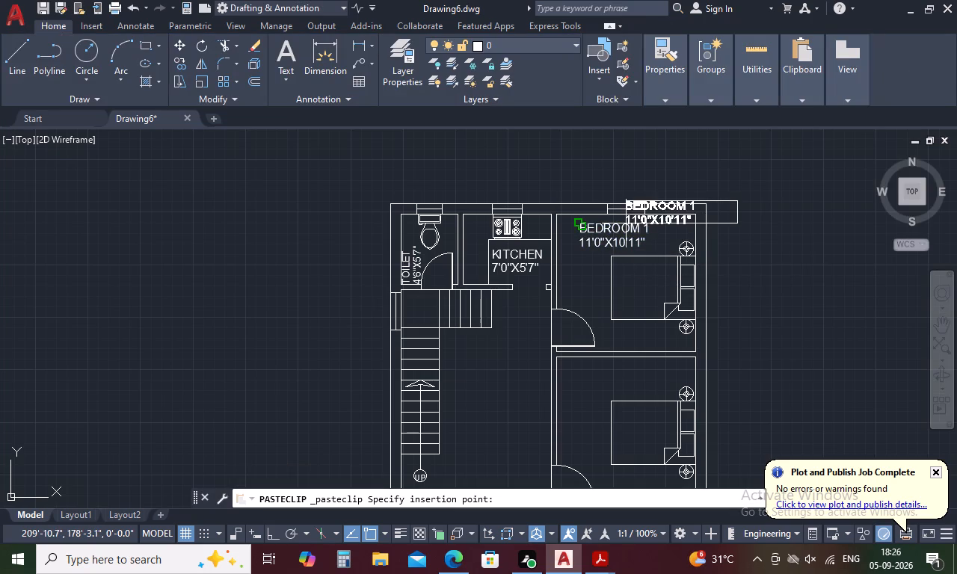
left_click(567, 389)
Edit the lower bedroom's label to read BEDROOM 2 with the size 11'0"X12'0".
double_click(579, 368)
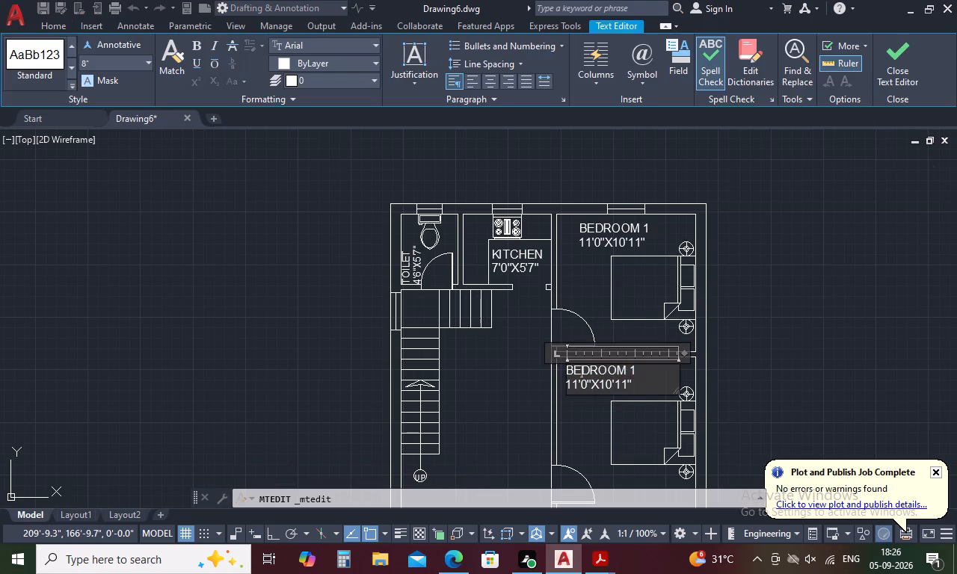
left_click(638, 371)
key("BackSpace")
key("2")
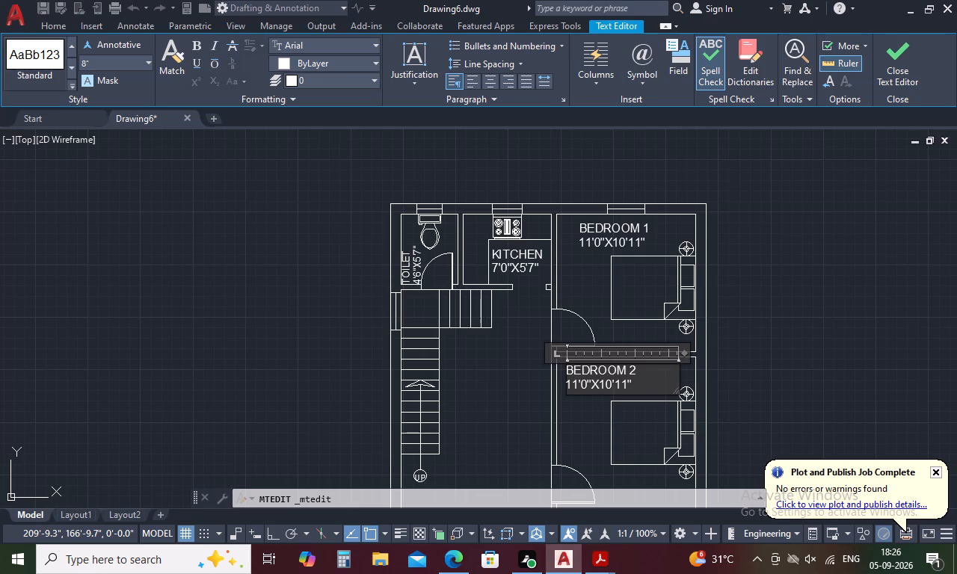
left_click(610, 383)
key("BackSpace")
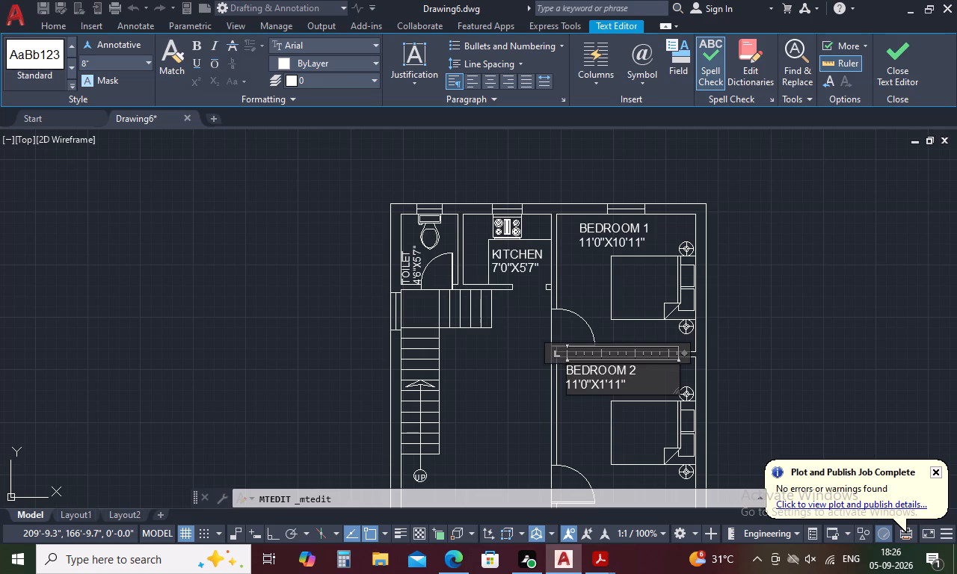
key("2")
left_click(628, 383)
key("Left")
key("BackSpace")
key("BackSpace")
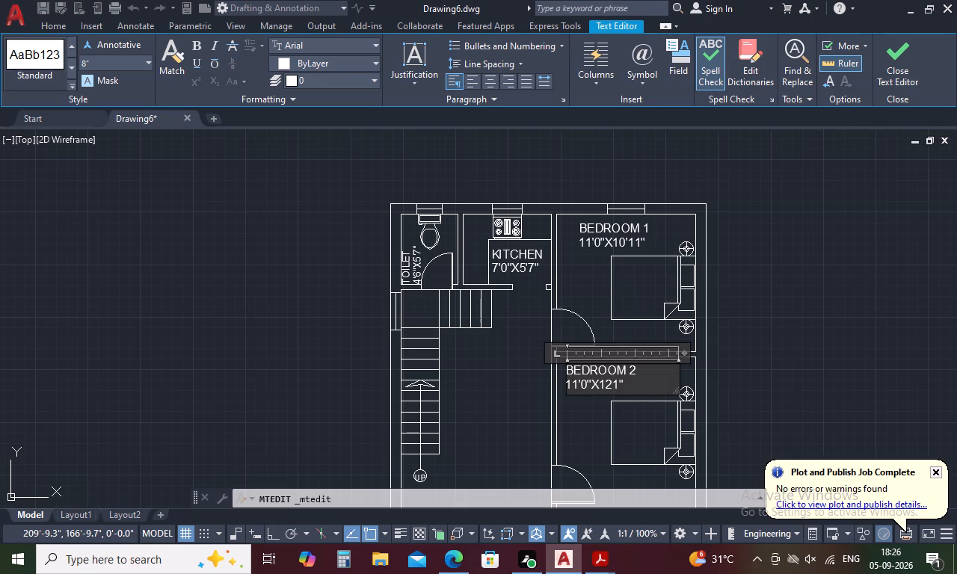
key("apostrophe")
left_click(619, 383)
key("BackSpace")
key("0")
left_click(796, 345)
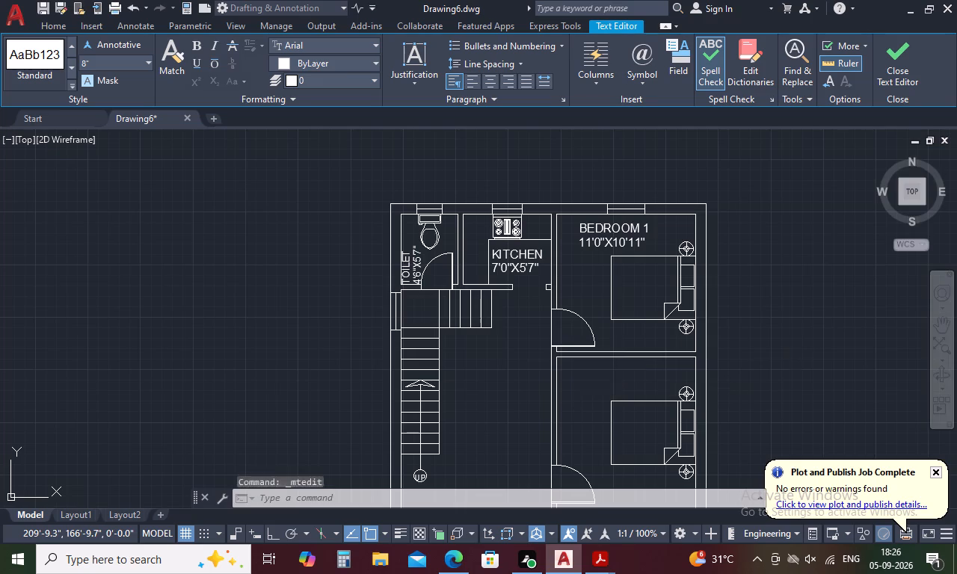
Paste another copy of the BEDROOM 1 label into the open hall area, just right of the staircase.
scroll(770, 300, "down", 2)
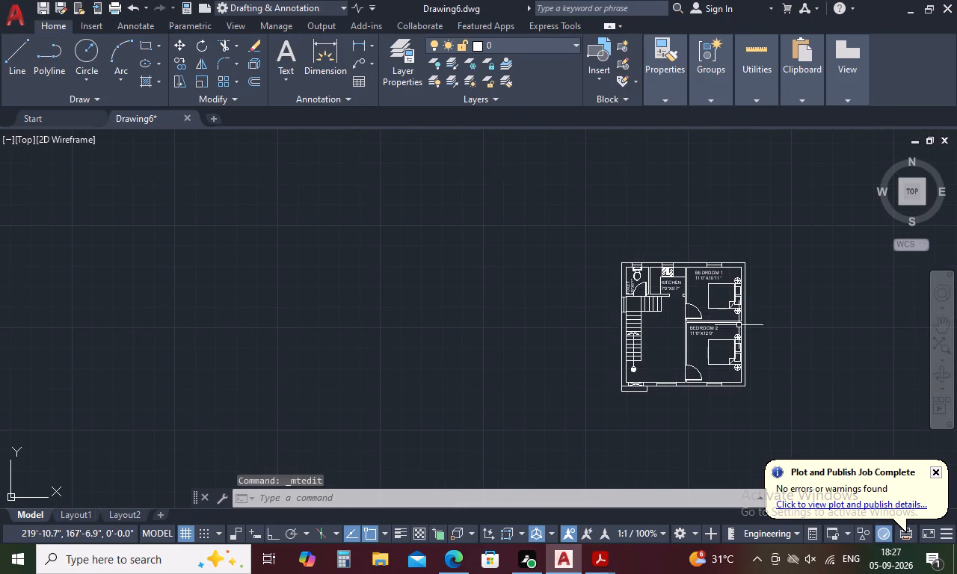
key("ctrl+v")
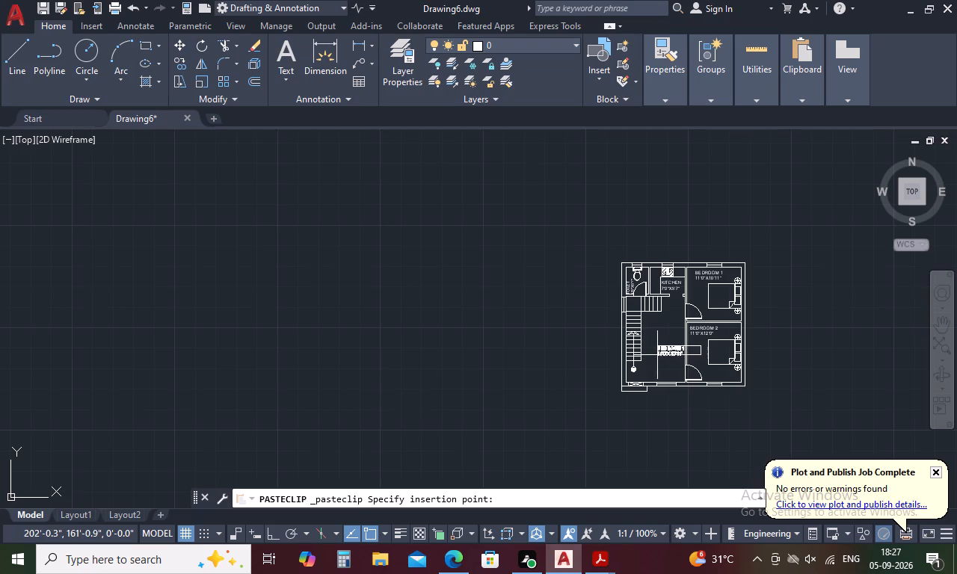
scroll(650, 350, "up", 3)
left_click(627, 317)
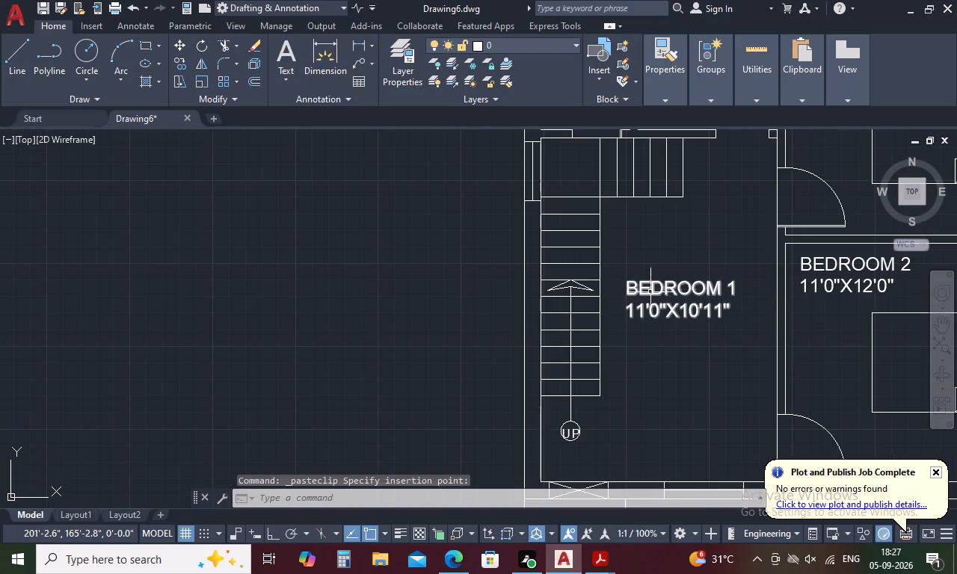
Replace the room name in the label beside the staircase with DRAWING HALL.
double_click(653, 288)
left_click(743, 296)
key("BackSpace")
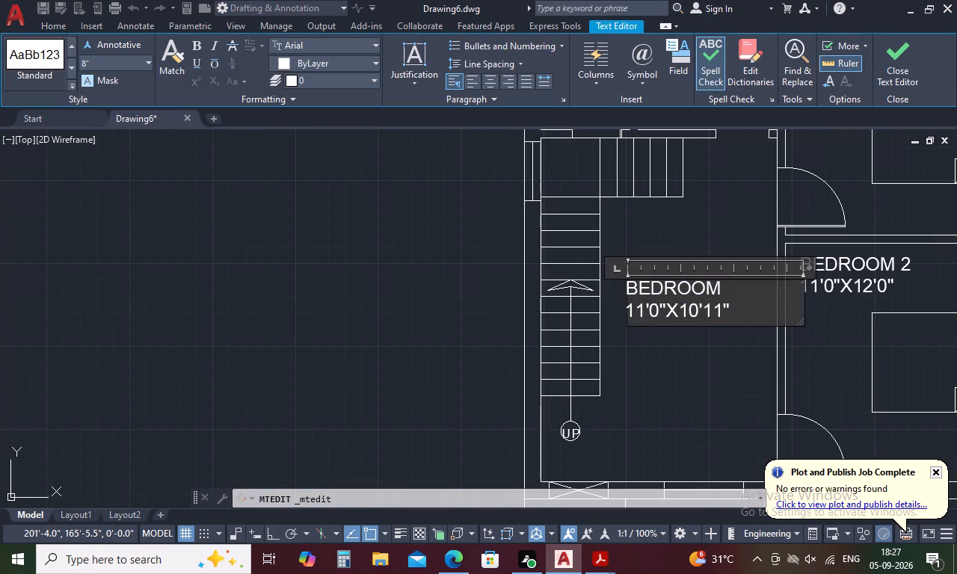
key("BackSpace")
key("BackSpace")
key("BackSpace")
key("BackSpace")
key("BackSpace")
key("BackSpace")
key("BackSpace")
key("BackSpace")
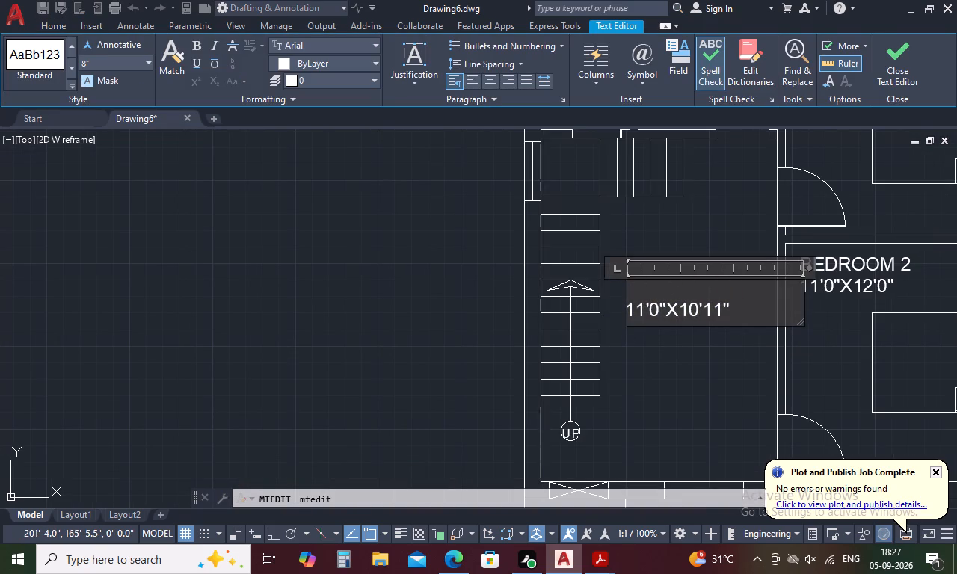
type("DR")
type("AWI")
type("NF")
key("BackSpace")
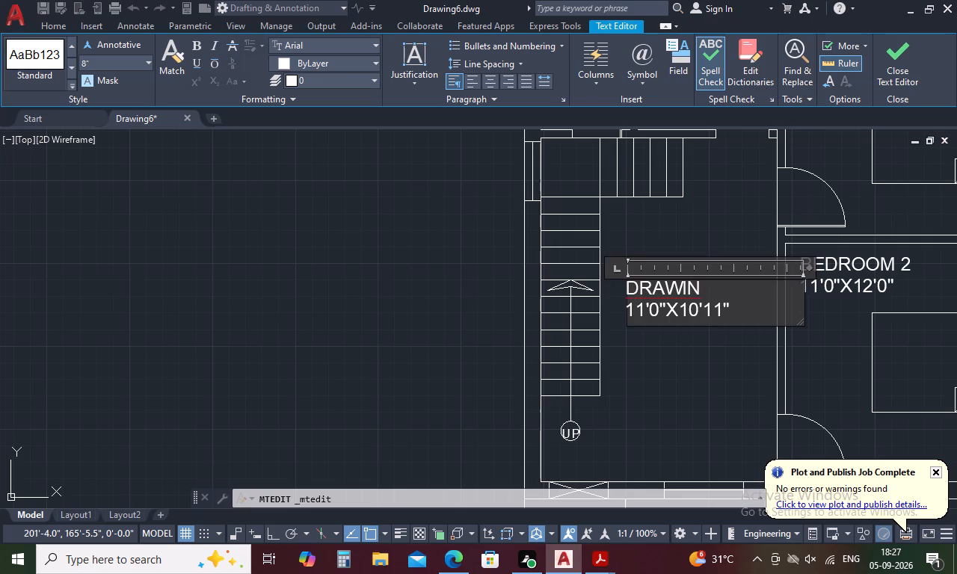
type("G HA")
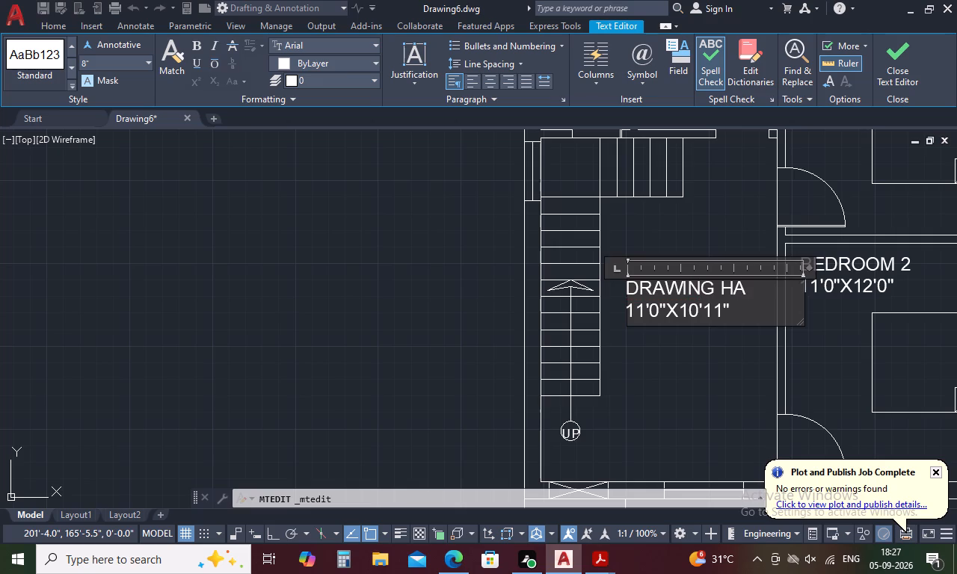
type("LL")
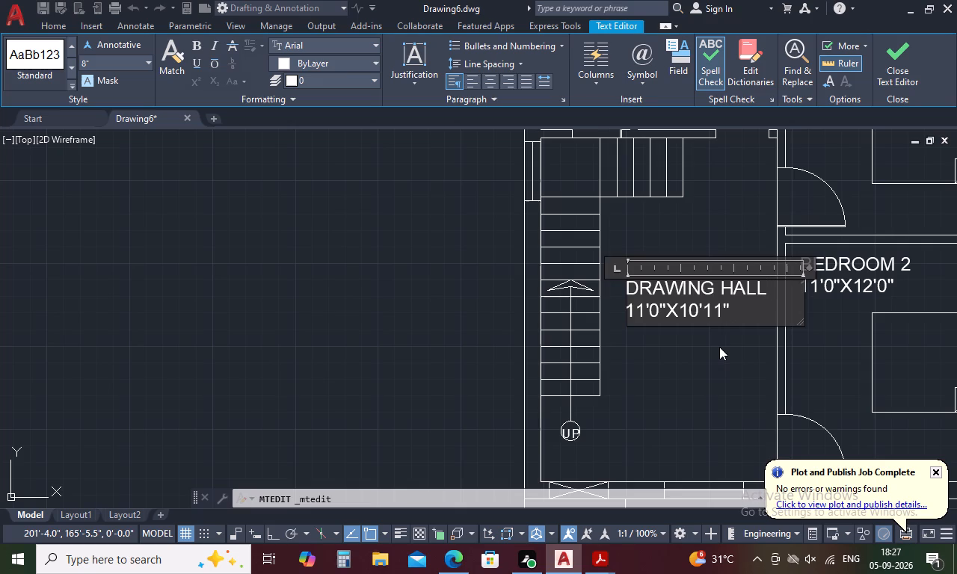
Break DRAWING HALL into two lines after DRAWING and centre all lines of the label.
left_click(717, 286)
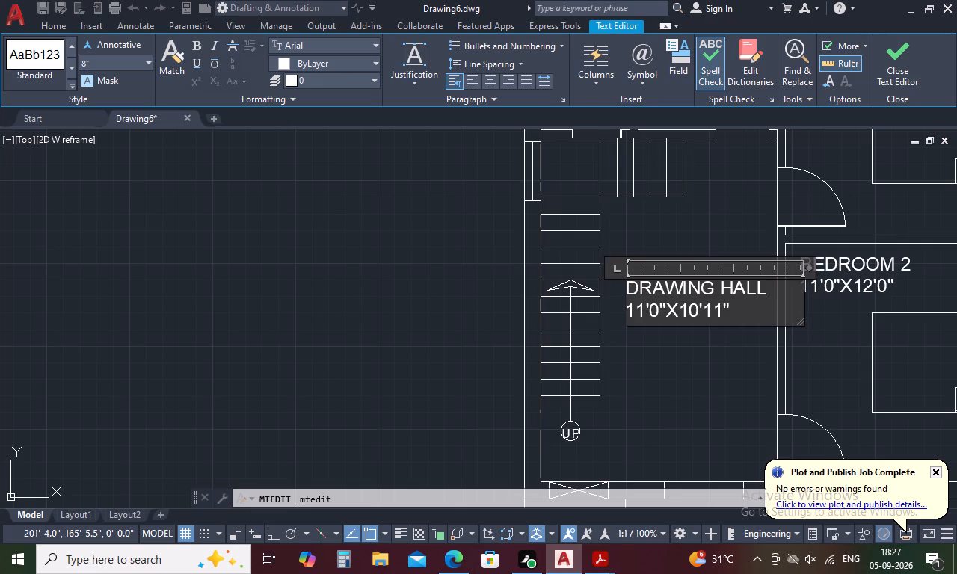
key("Return")
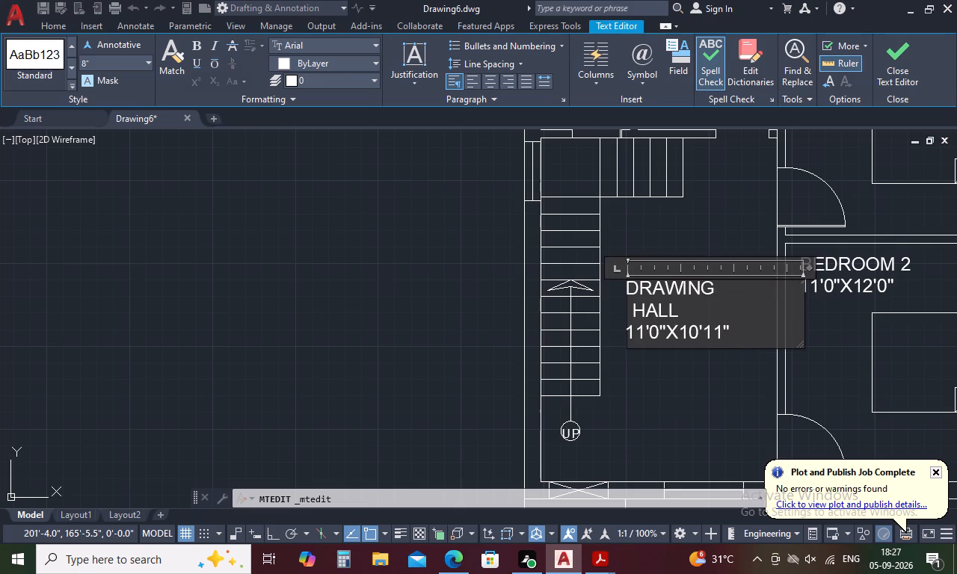
left_click_drag(722, 284, 730, 371)
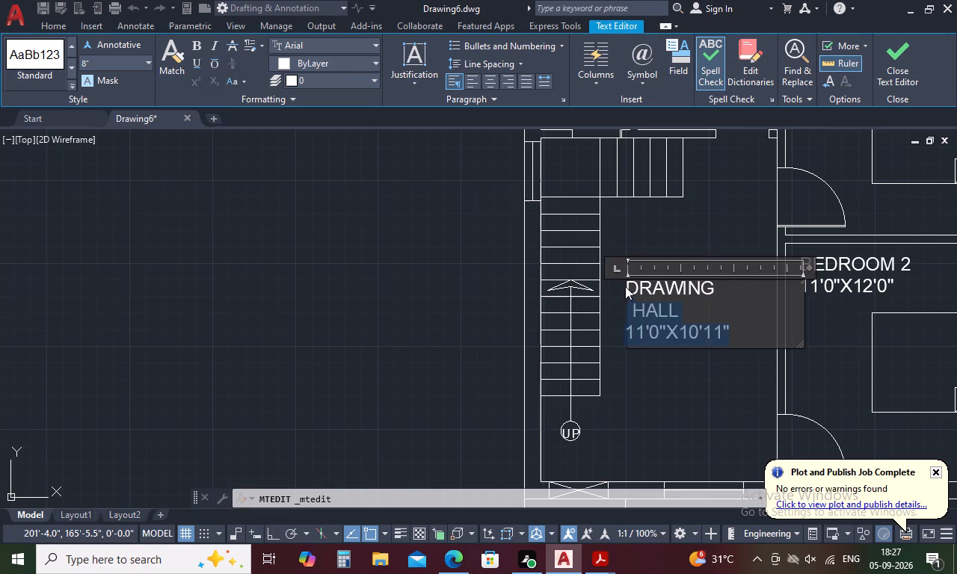
left_click_drag(625, 286, 733, 314)
double_click(669, 294)
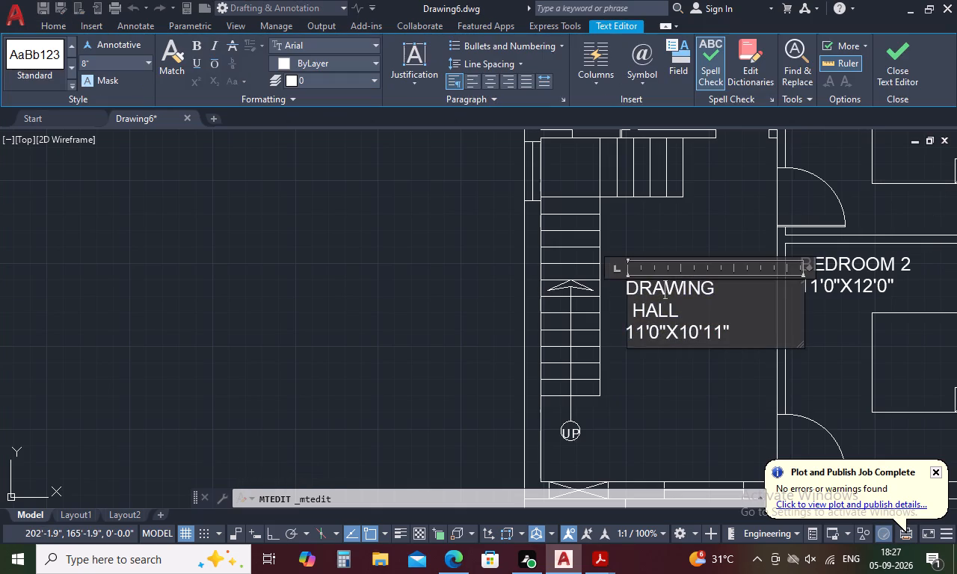
left_click_drag(627, 286, 728, 346)
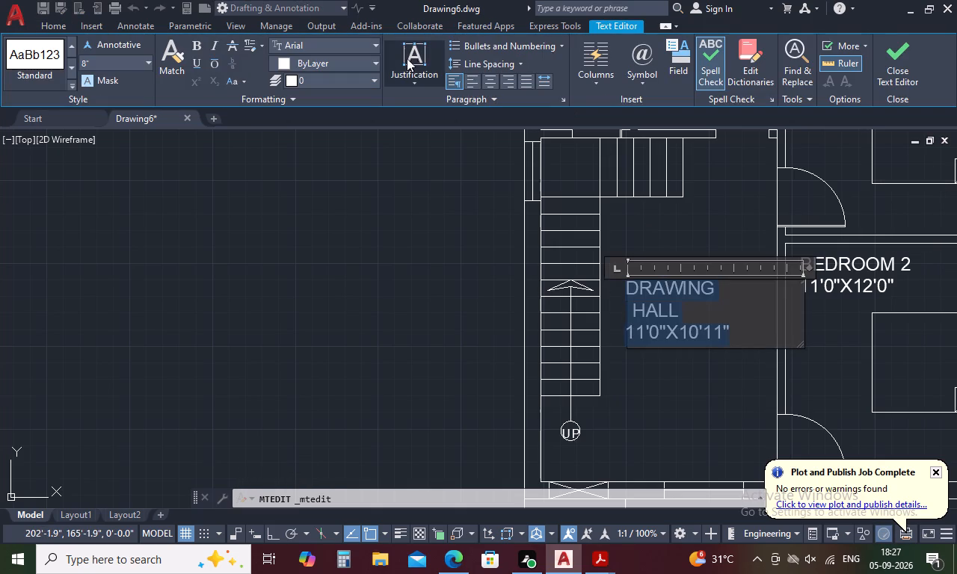
left_click(483, 84)
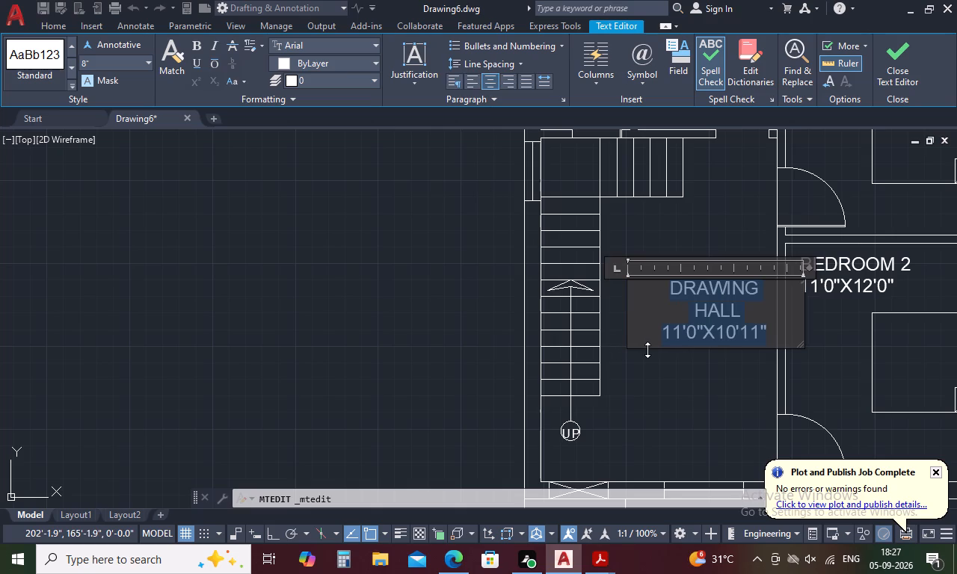
Change the size line in the DRAWING HALL label to 11'11"X17'4".
double_click(695, 333)
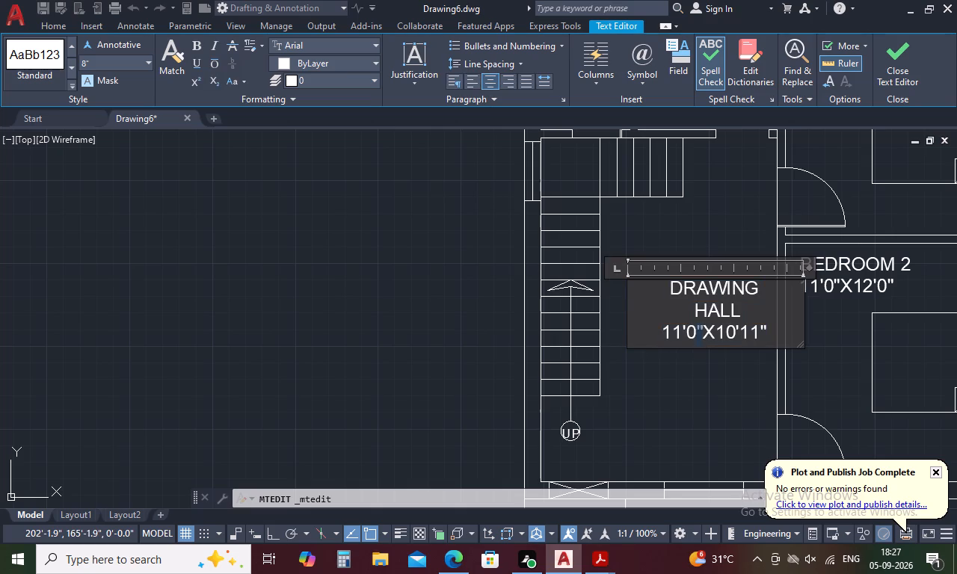
left_click(694, 335)
key("BackSpace")
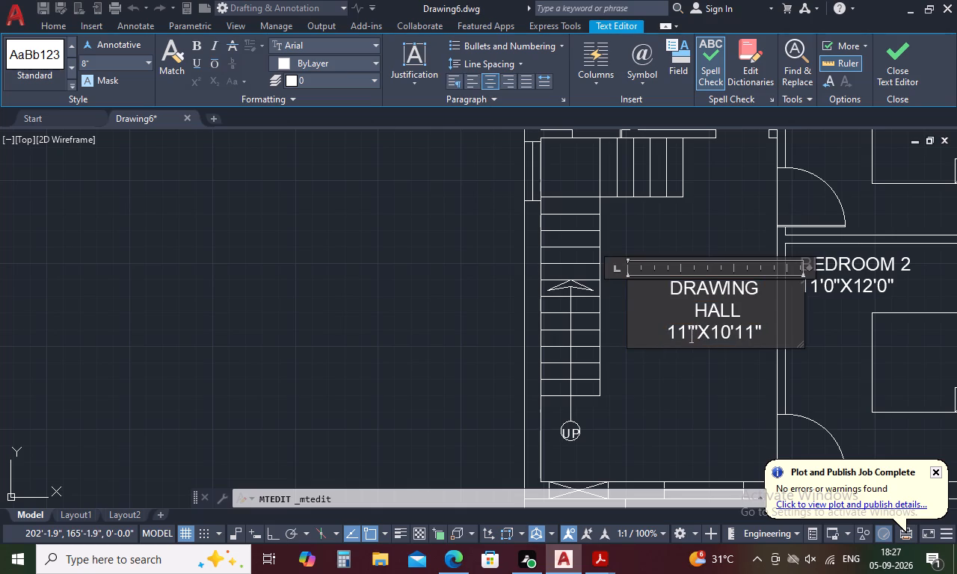
type("11")
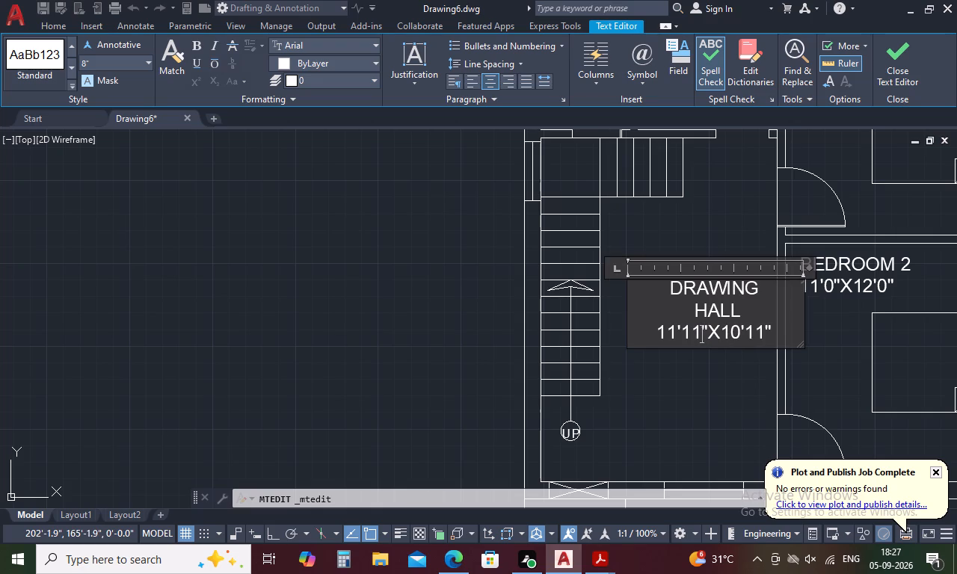
left_click(740, 330)
key("BackSpace")
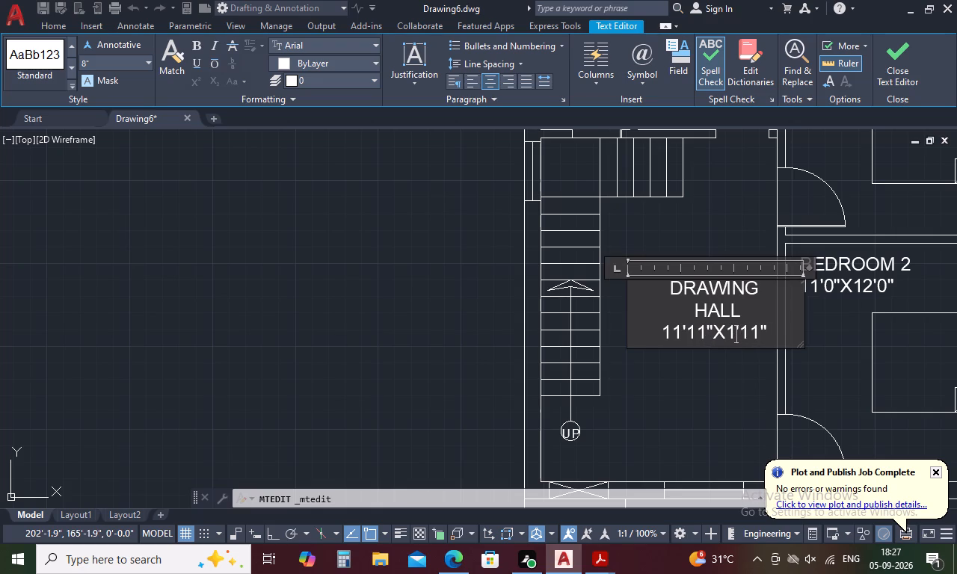
key("7")
left_click(763, 330)
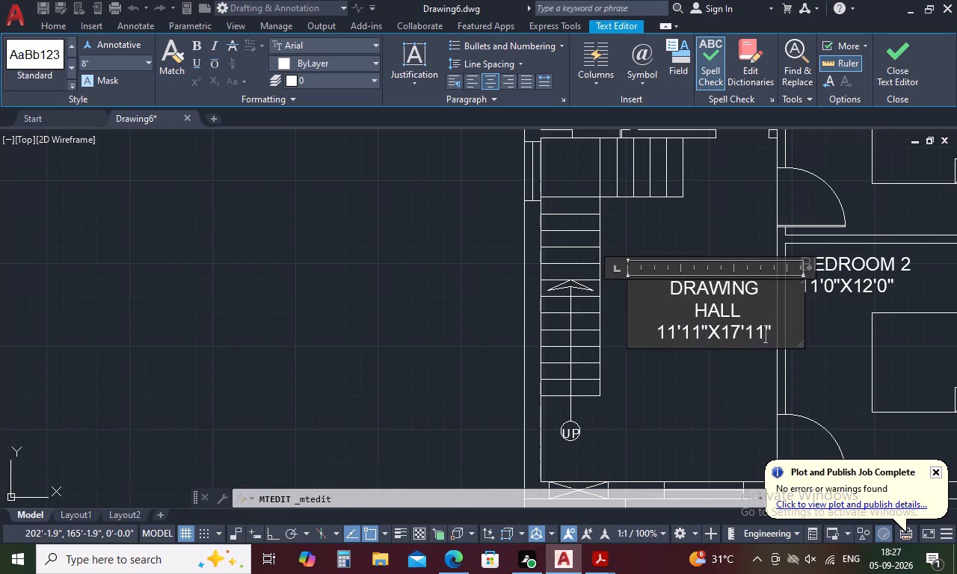
key("BackSpace")
key("BackSpace")
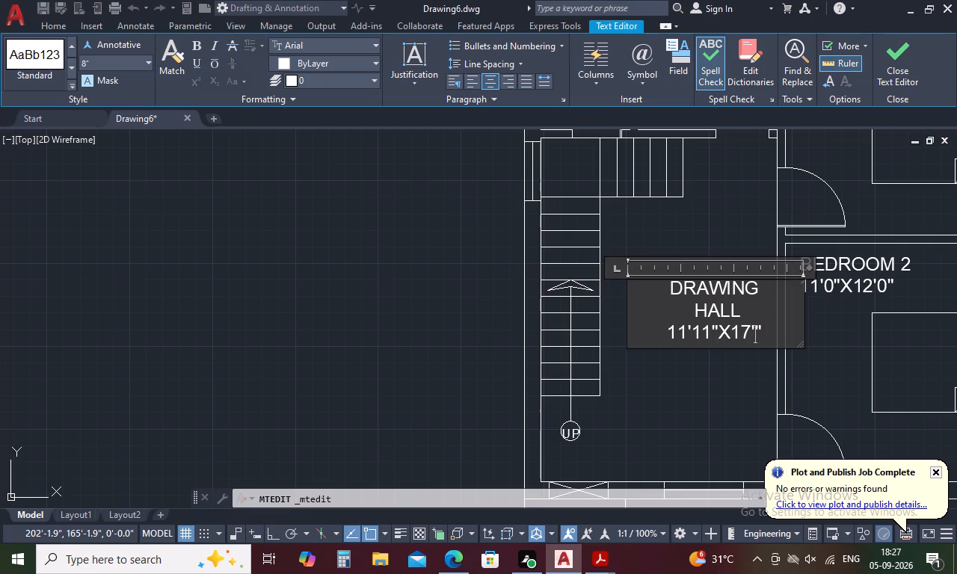
key("4")
left_click(456, 320)
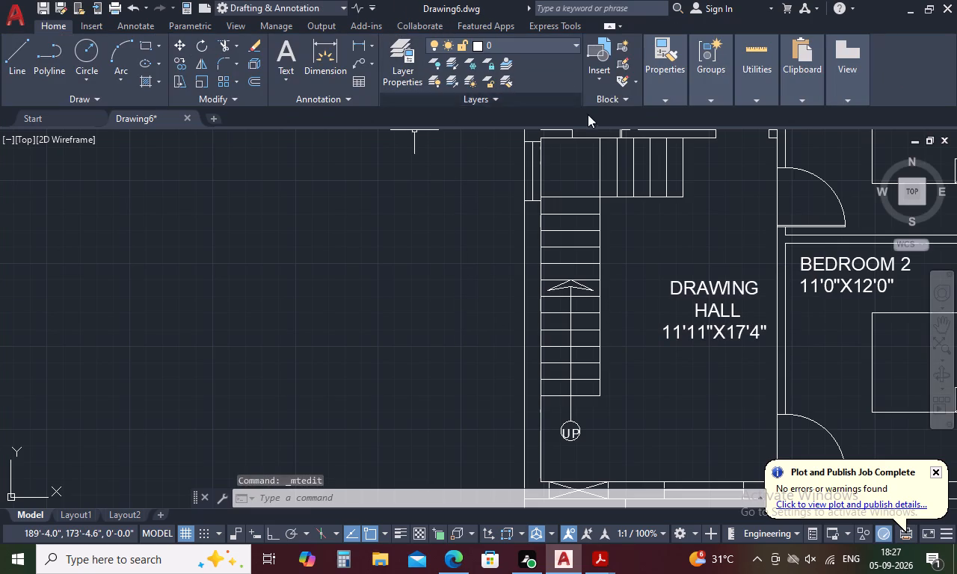
Add multiline text reading GROUND FLOOR PLAN just below the floor plan's bottom wall.
scroll(682, 256, "down", 3)
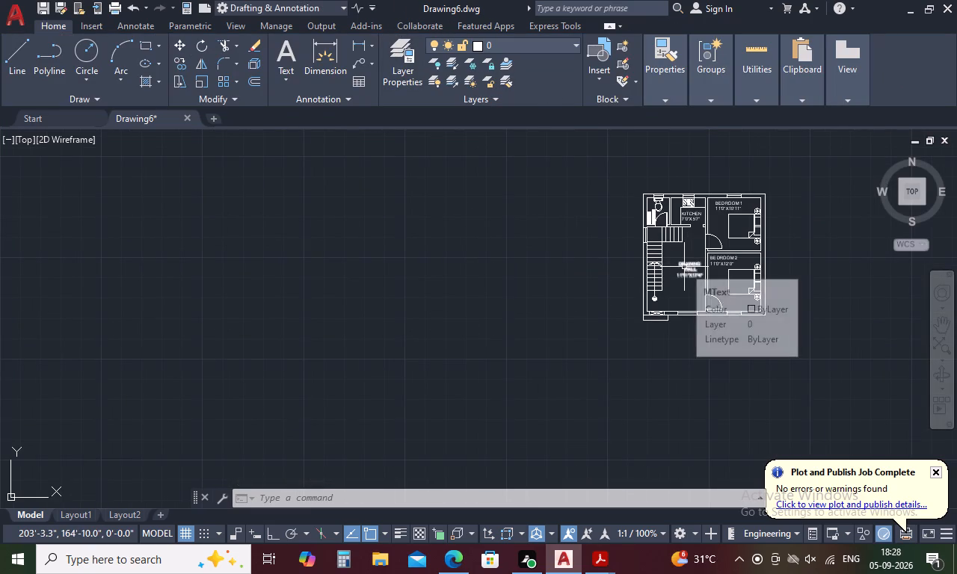
scroll(737, 197, "up", 1)
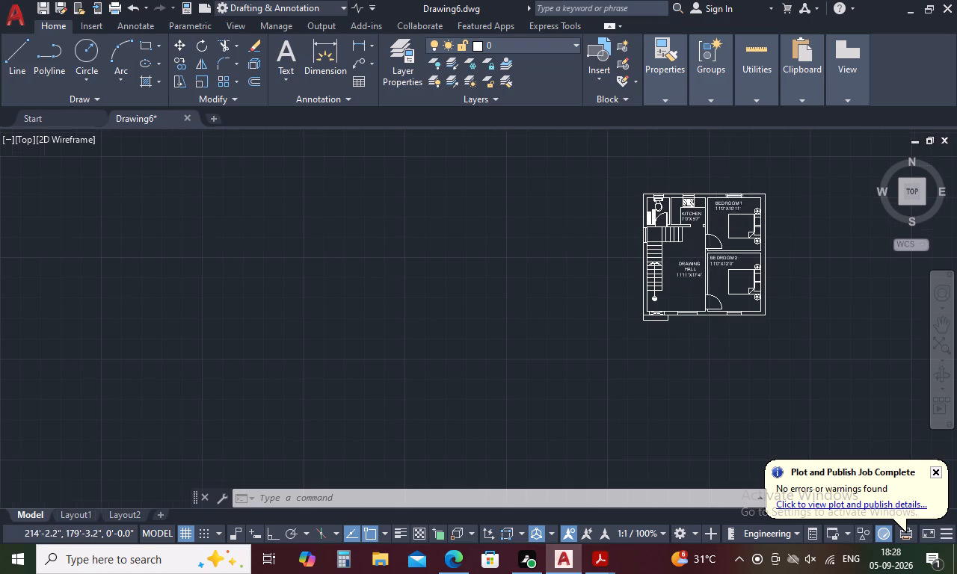
scroll(737, 197, "up", 1)
scroll(737, 197, "down", 1)
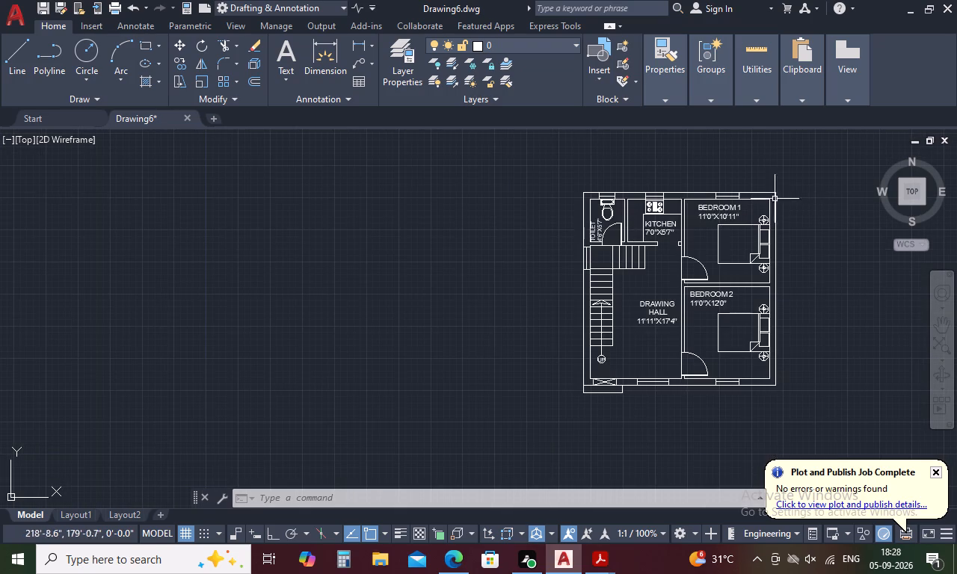
scroll(808, 203, "up", 1)
scroll(808, 204, "down", 1)
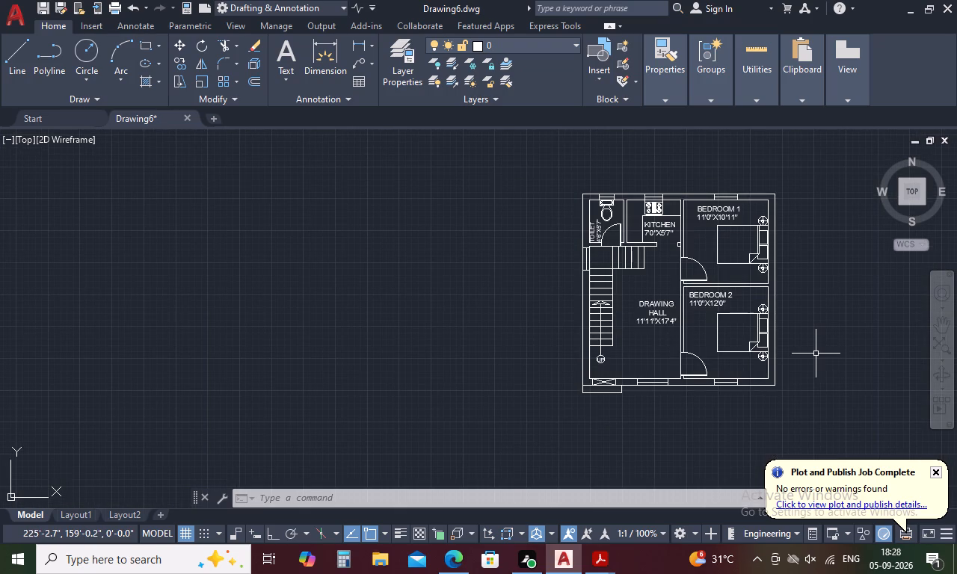
type("T")
key("space")
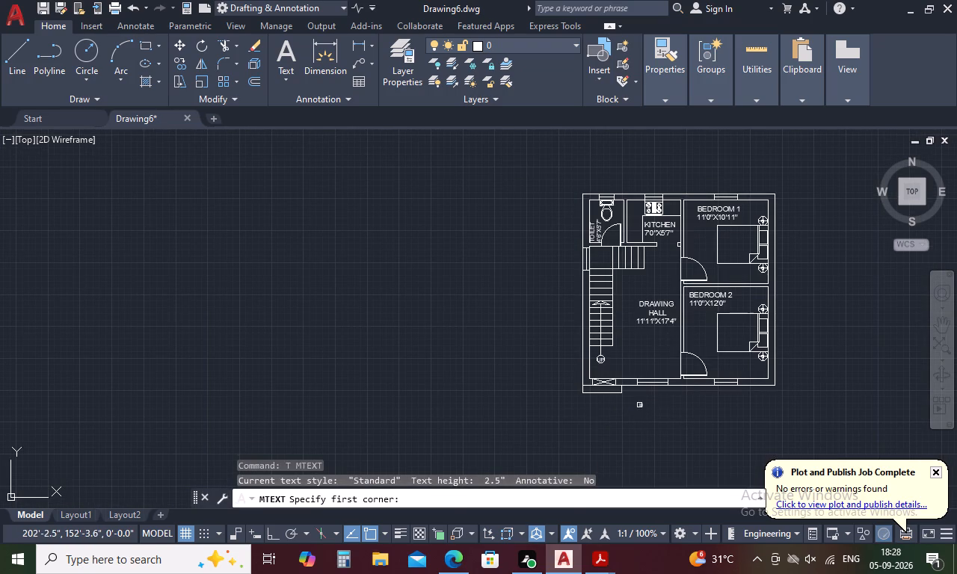
left_click(639, 405)
left_click(727, 424)
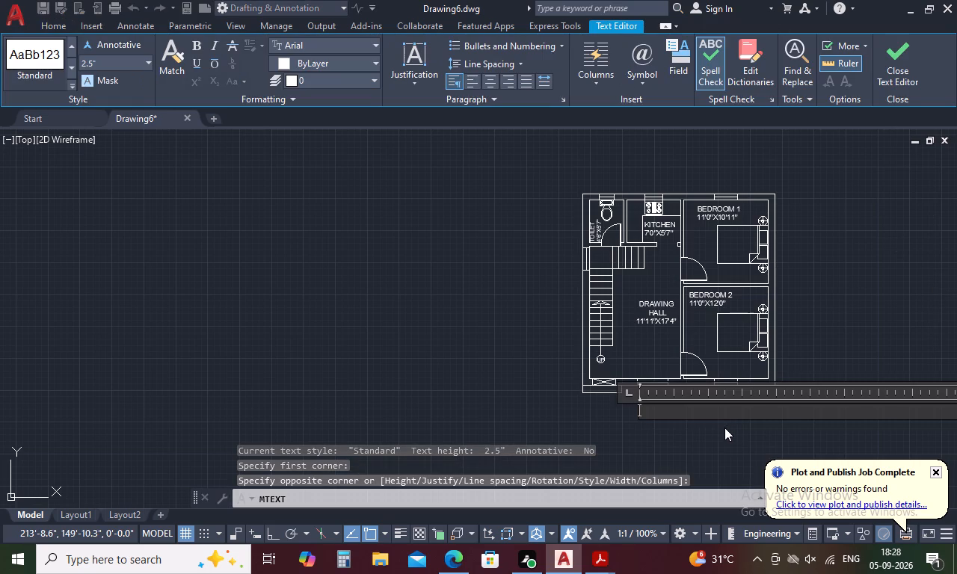
type("GRO")
type("UND FL")
type("OO")
type("R")
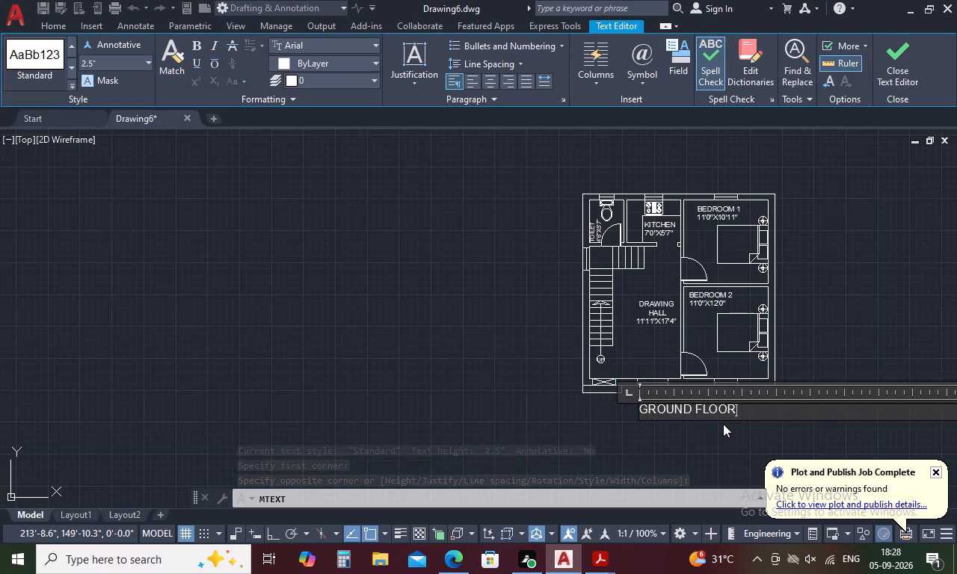
key("space")
key("semicolon")
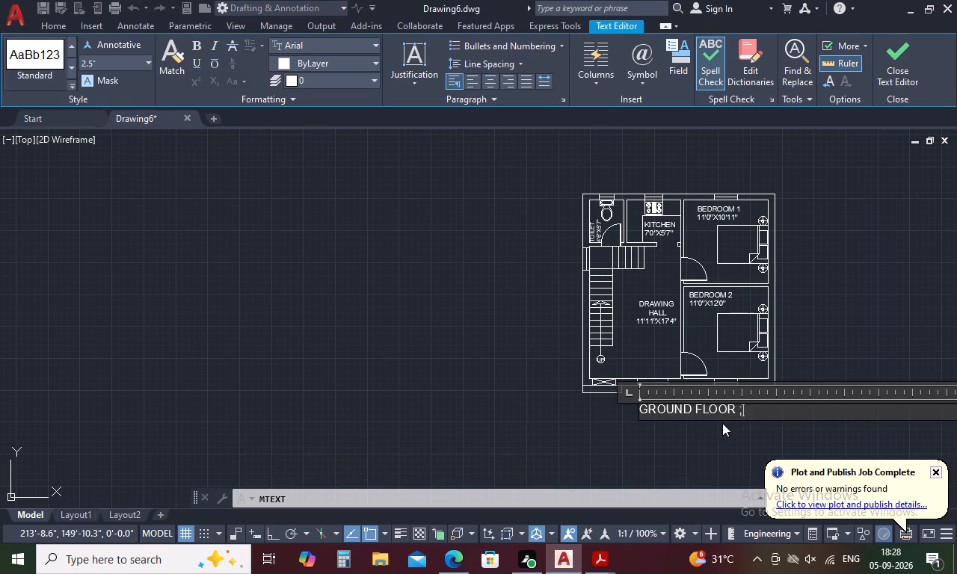
key("BackSpace")
type("PLAN")
Format the GROUND FLOOR PLAN title as bold with a 10" text height, and widen its frame to fit one line.
left_click_drag(793, 415, 541, 410)
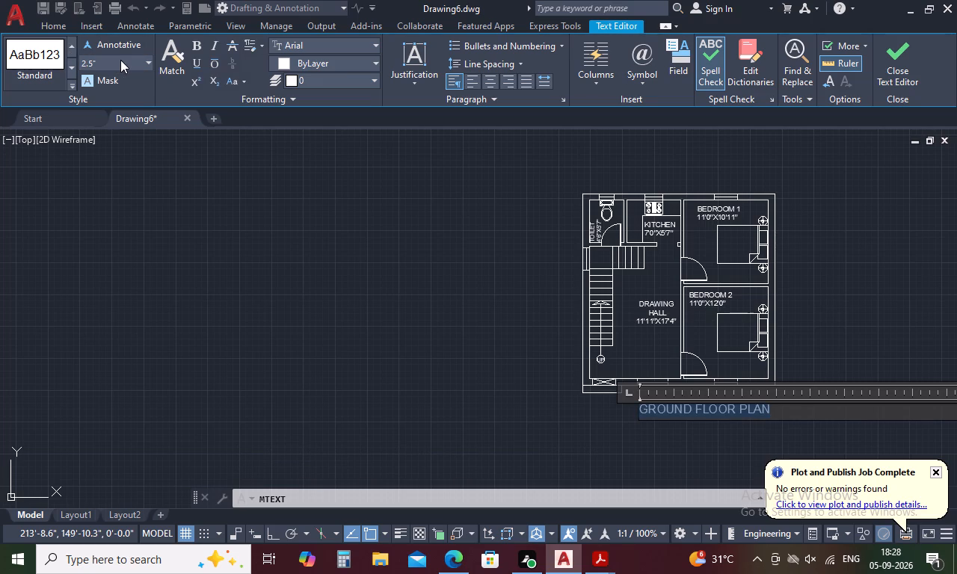
left_click(120, 60)
key("BackSpace")
key("1")
key("0")
key("Return")
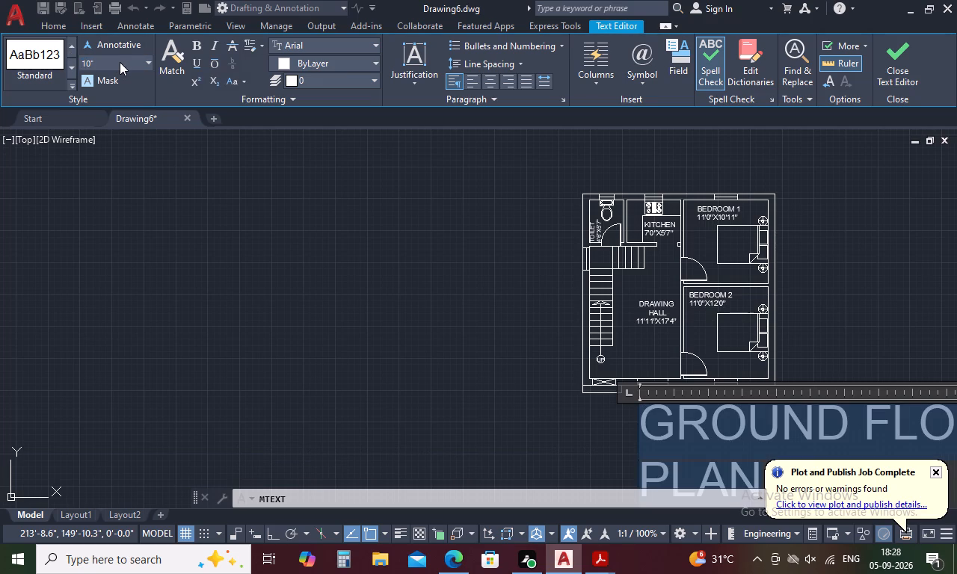
left_click(198, 49)
scroll(186, 81, "down", 3)
scroll(383, 284, "down", 3)
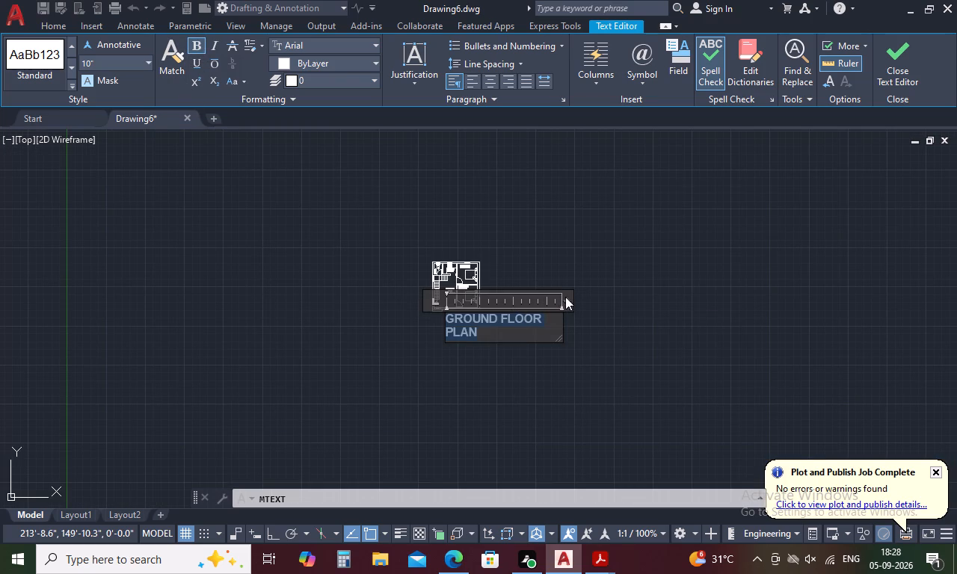
left_click_drag(563, 302, 627, 312)
left_click(596, 345)
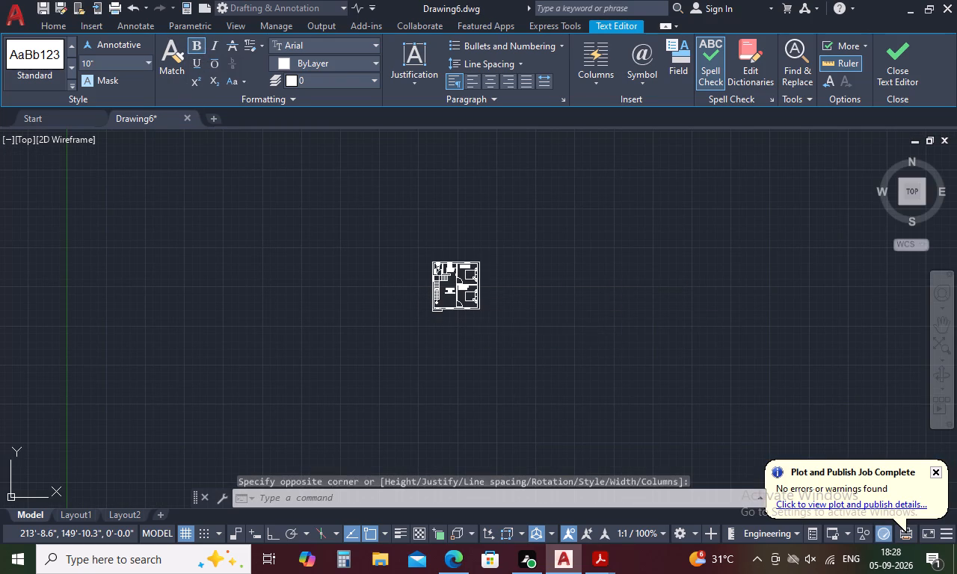
Copy the GROUND FLOOR PLAN title and paste it above the plan, starting at the upper-left outer corner.
scroll(419, 292, "up", 3)
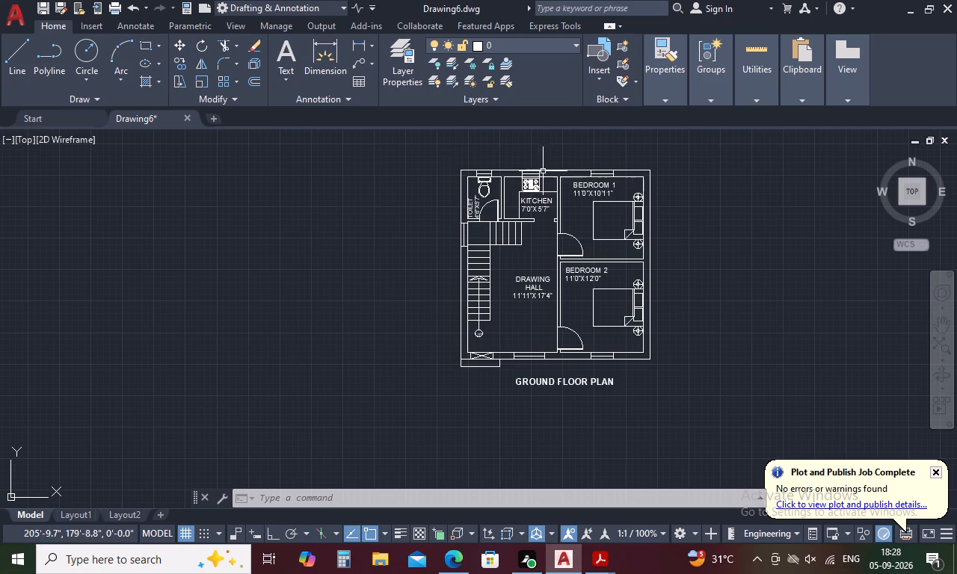
left_click(553, 386)
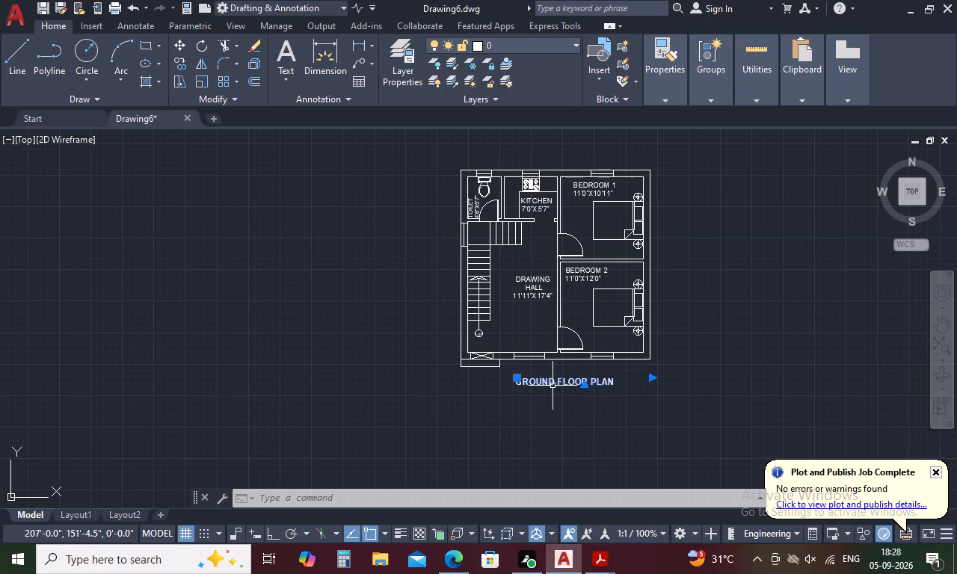
key("ctrl+c")
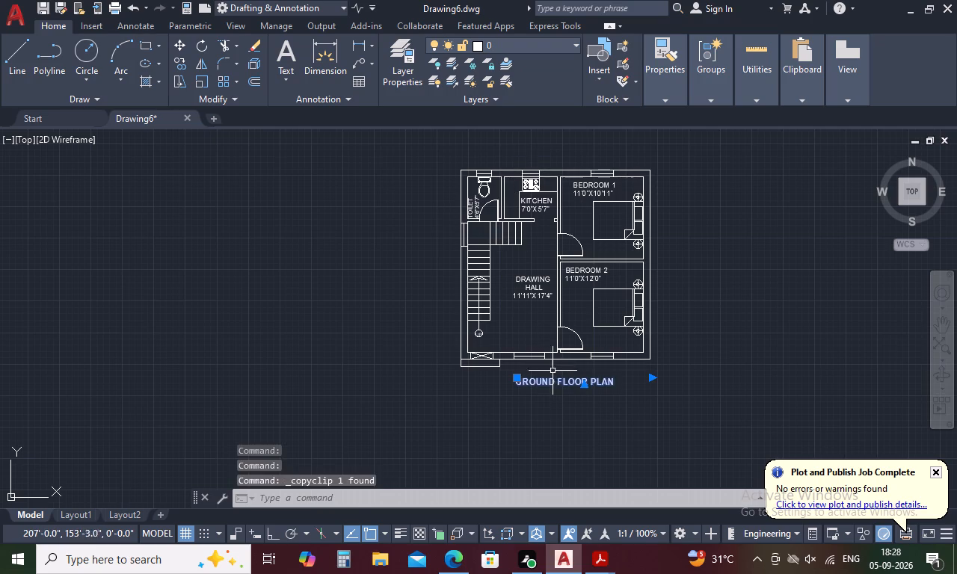
key("ctrl+v")
left_click(463, 151)
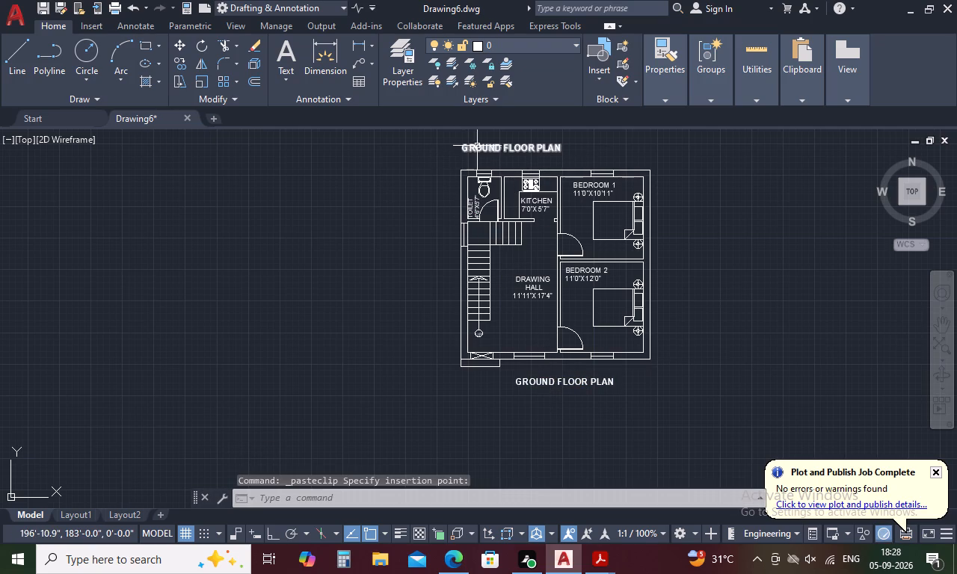
Replace the text of the title copy above the plan with 25X25 (625 SQFT) HOUSE PLAN.
double_click(481, 143)
left_click(561, 156)
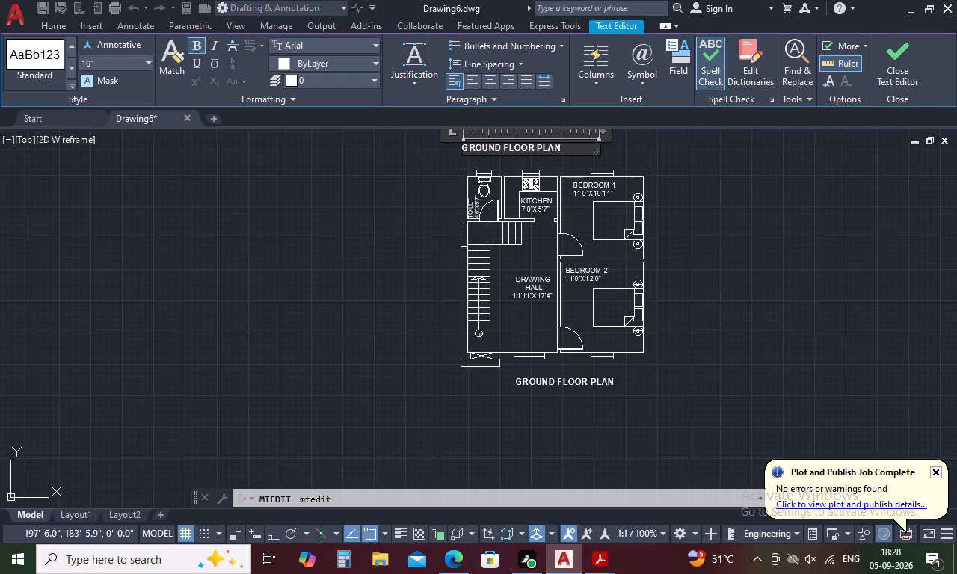
left_click(569, 152)
key("BackSpace")
key("BackSpace")
key("BackSpace")
key("BackSpace")
key("BackSpace")
key("BackSpace")
key("BackSpace")
key("BackSpace")
key("BackSpace")
key("BackSpace")
key("BackSpace")
key("BackSpace")
key("BackSpace")
key("BackSpace")
key("BackSpace")
key("BackSpace")
key("BackSpace")
key("BackSpace")
key("BackSpace")
key("BackSpace")
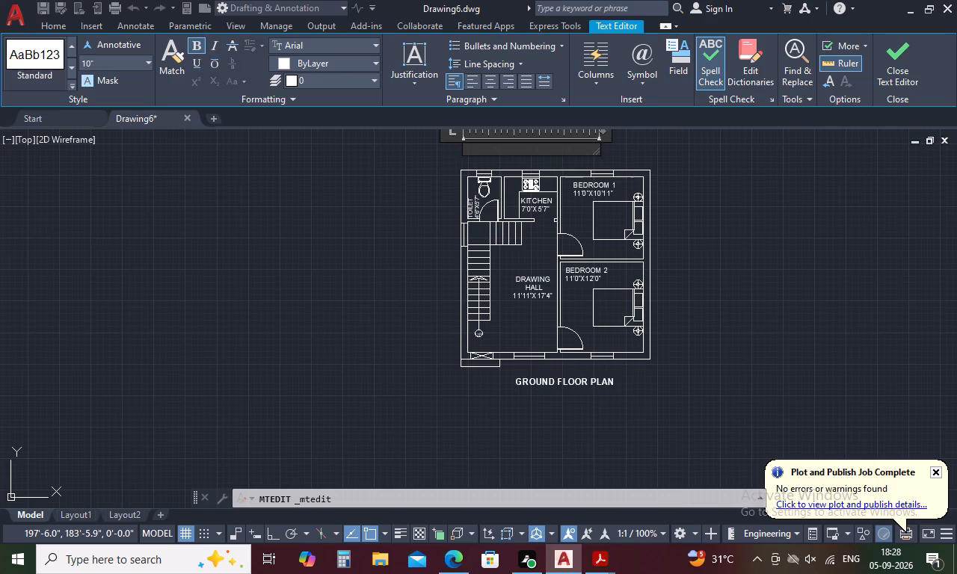
type("25")
type("X25 S")
type("QFT")
key("BackSpace")
key("BackSpace")
key("BackSpace")
key("BackSpace")
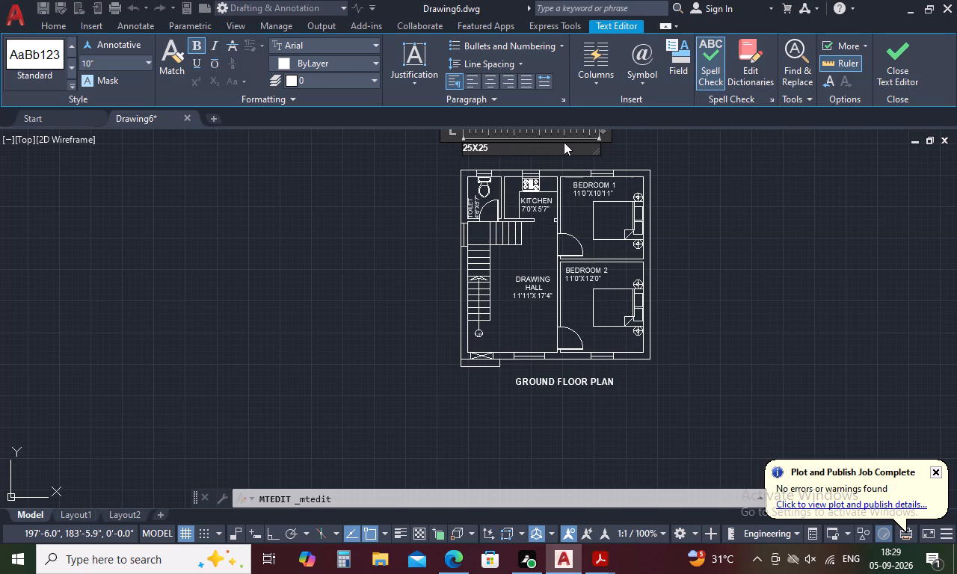
key("shift+parenleft")
type("625 S")
type("QFT")
key("shift+parenright")
key("space")
type("HO")
type("USE PLAN")
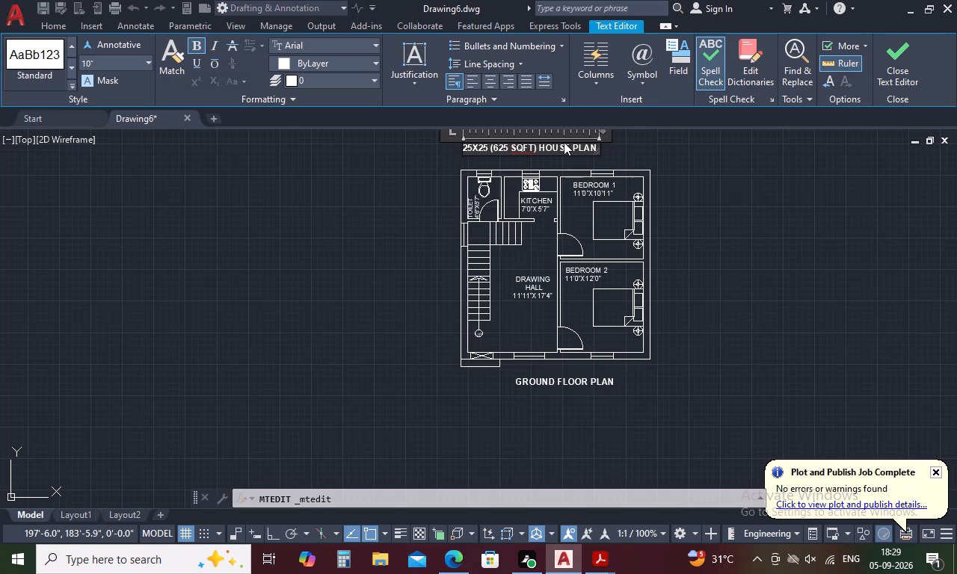
Extend the upper title with - NORTH FACE - FP1321 and finish editing the text.
key("space")
type("-")
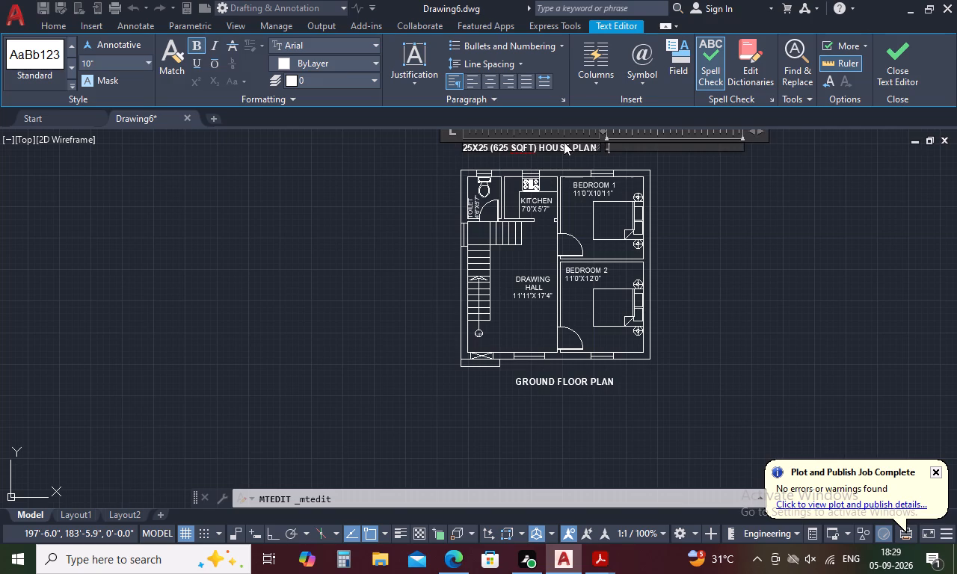
key("space")
type("NORTH")
key("space")
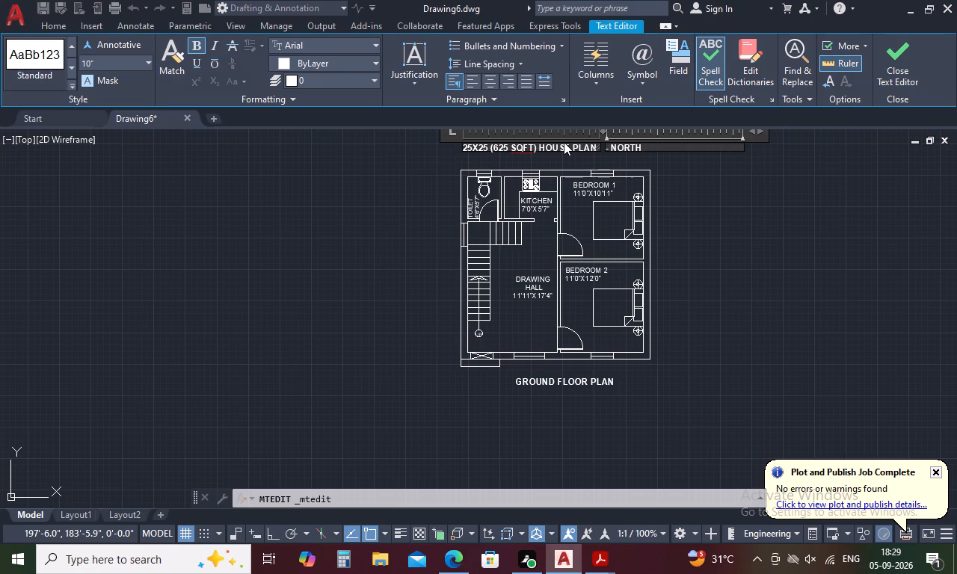
type("FACE")
key("space")
type("-")
key("space")
type("FP")
type("1321")
left_click(746, 238)
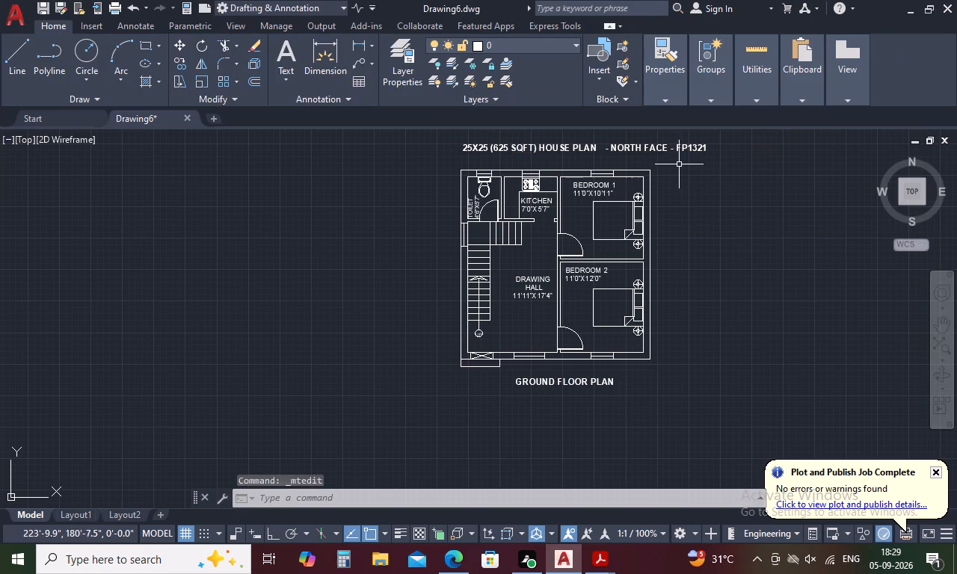
Move the upper title slightly left and upward so it sits more evenly above the floor plan.
left_click(656, 147)
right_click(656, 147)
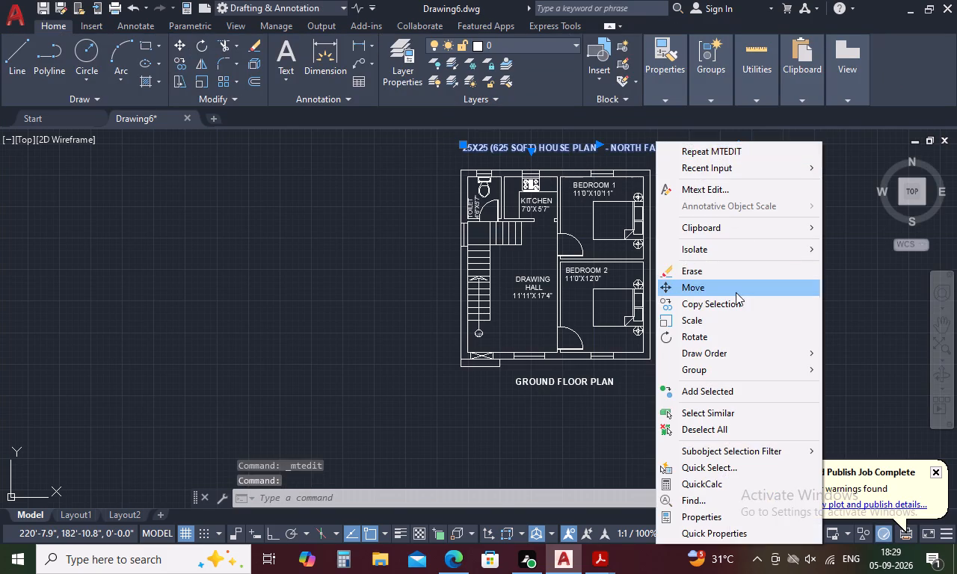
left_click(736, 292)
left_click(463, 144)
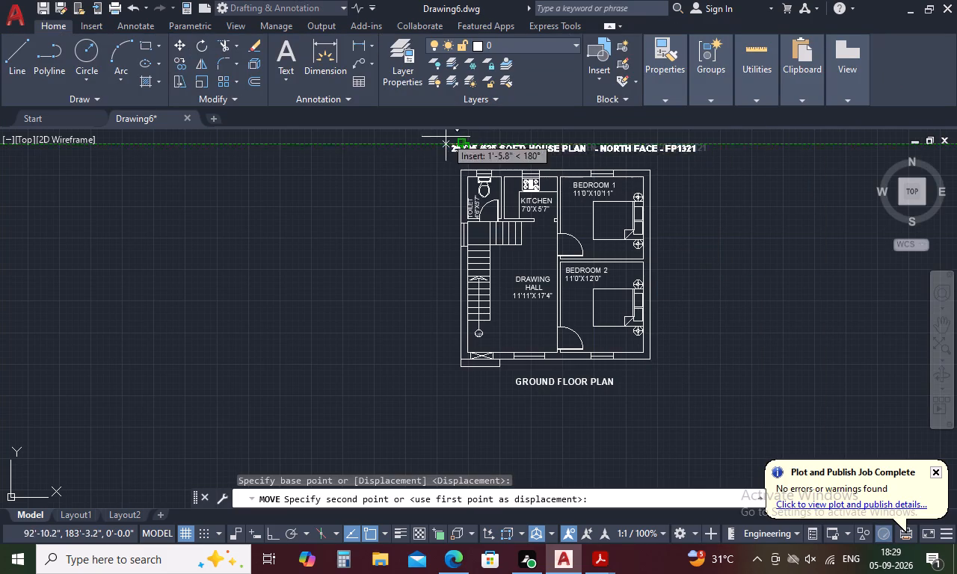
scroll(437, 133, "down", 3)
scroll(437, 133, "up", 3)
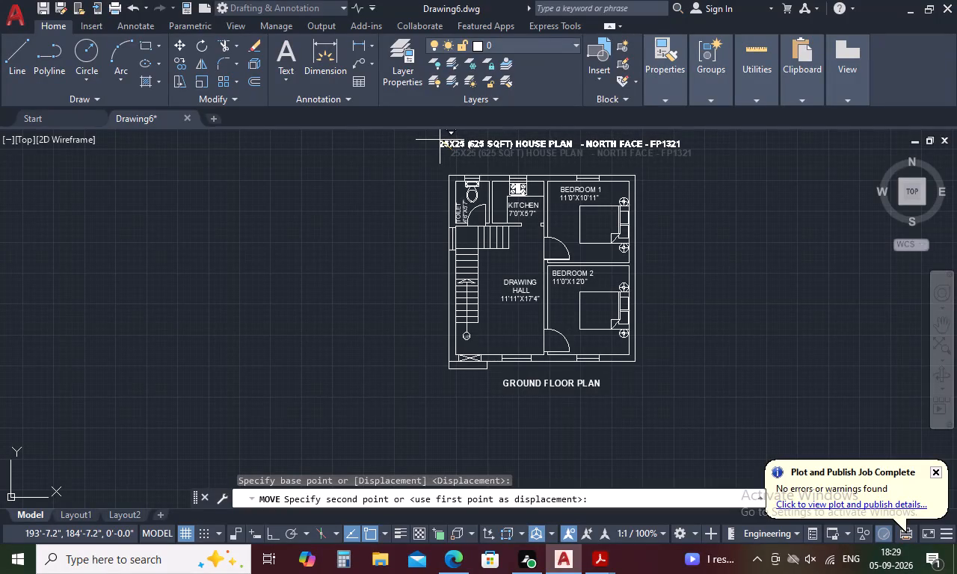
left_click(440, 140)
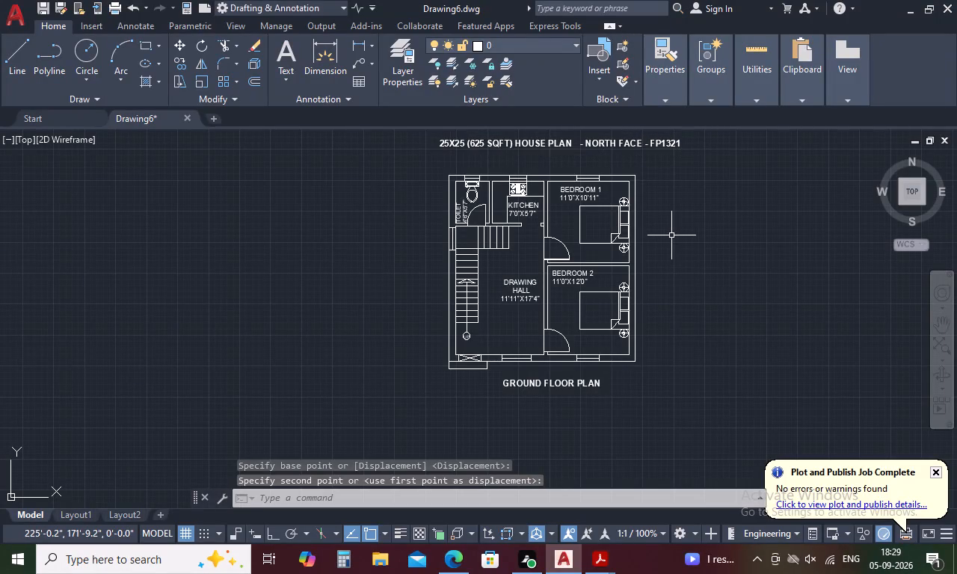
scroll(671, 235, "down", 4)
scroll(668, 226, "up", 4)
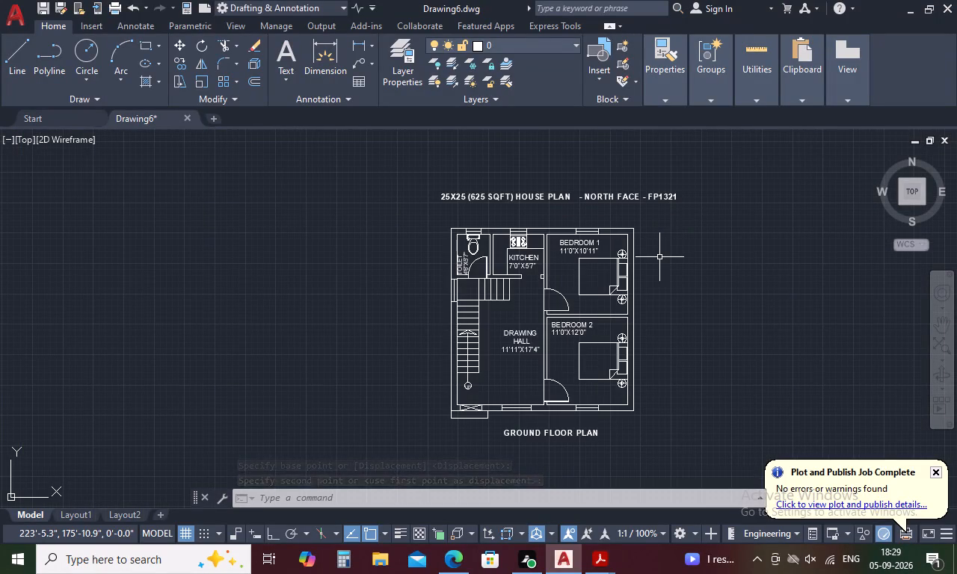
key("Escape")
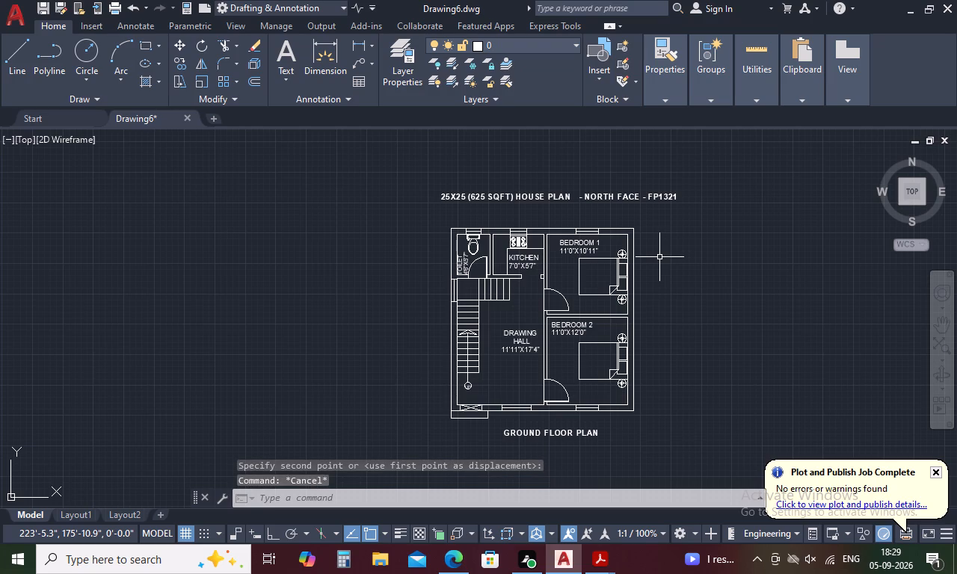
Modify the ISO-25 dimension style to use an arrow size of 10".
type("D")
key("space")
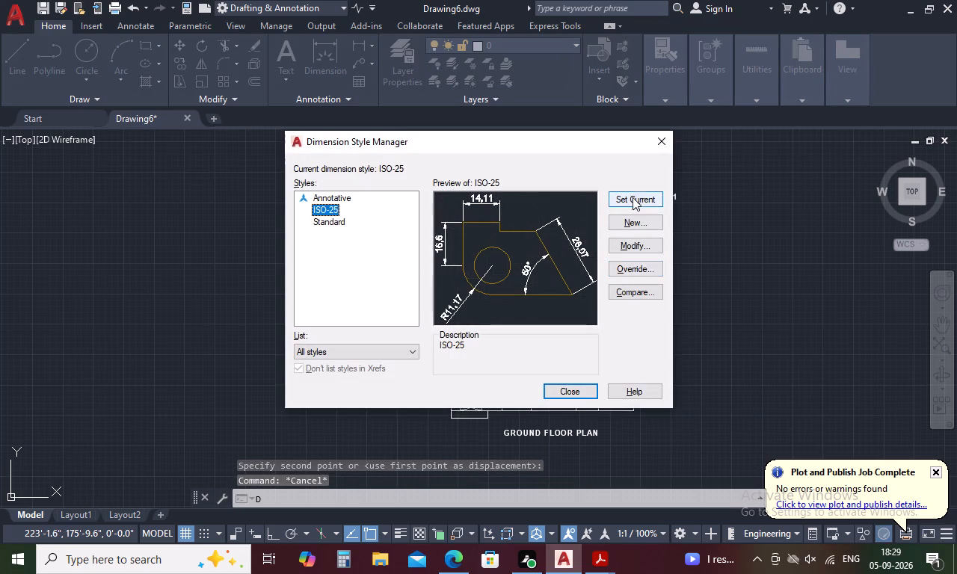
left_click(647, 242)
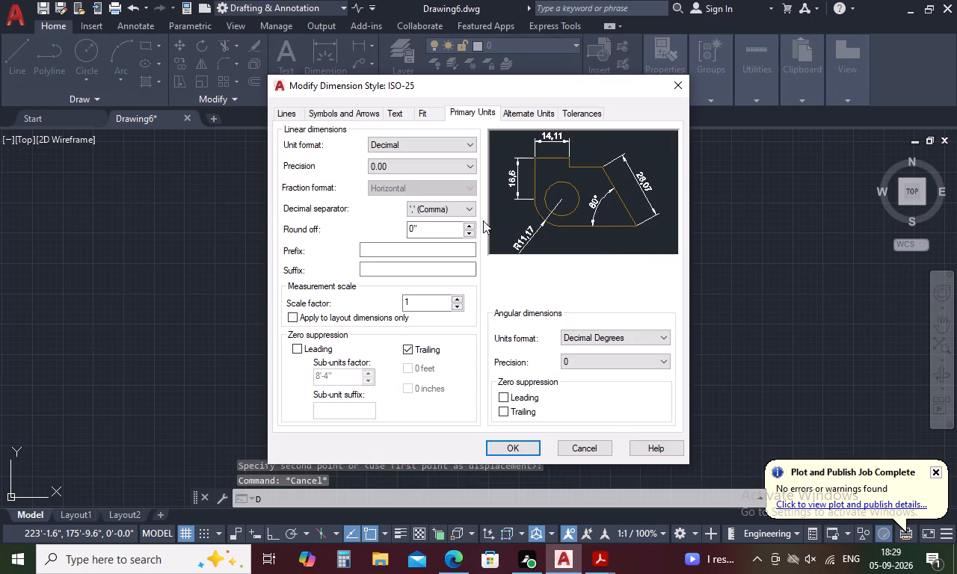
left_click(370, 114)
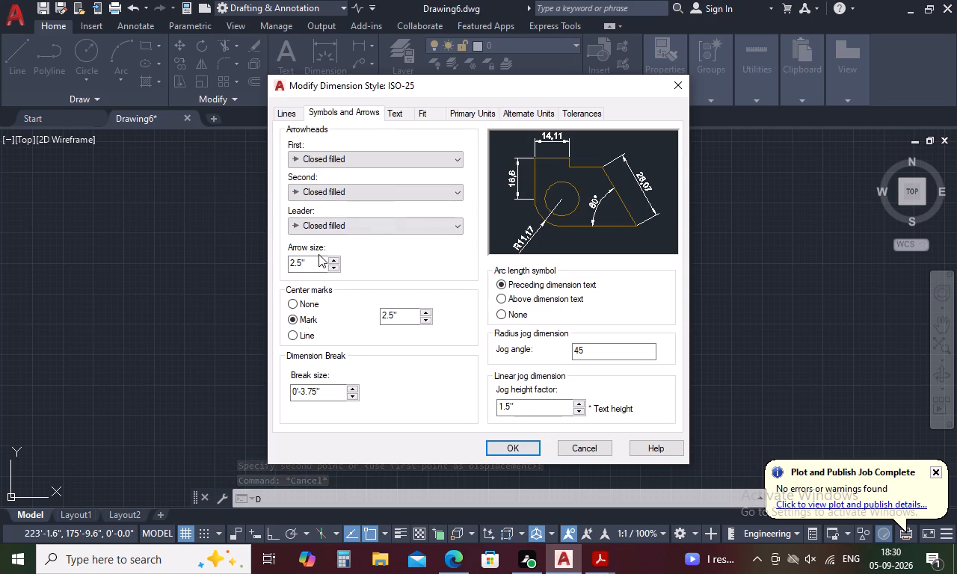
left_click(316, 258)
key("BackSpace")
key("BackSpace")
key("BackSpace")
key("BackSpace")
key("BackSpace")
key("BackSpace")
key("BackSpace")
key("BackSpace")
key("BackSpace")
key("BackSpace")
key("BackSpace")
key("BackSpace")
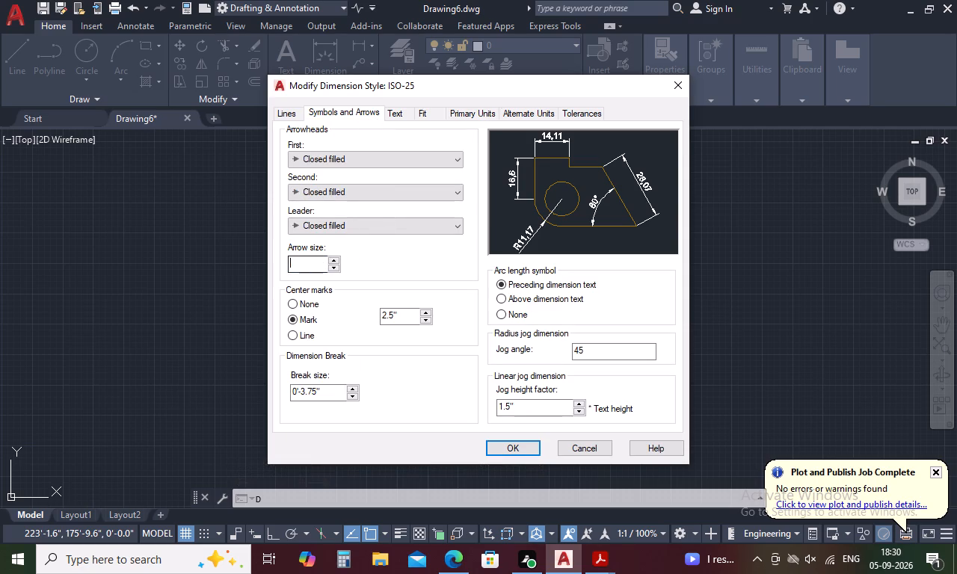
type("10")
key("Return")
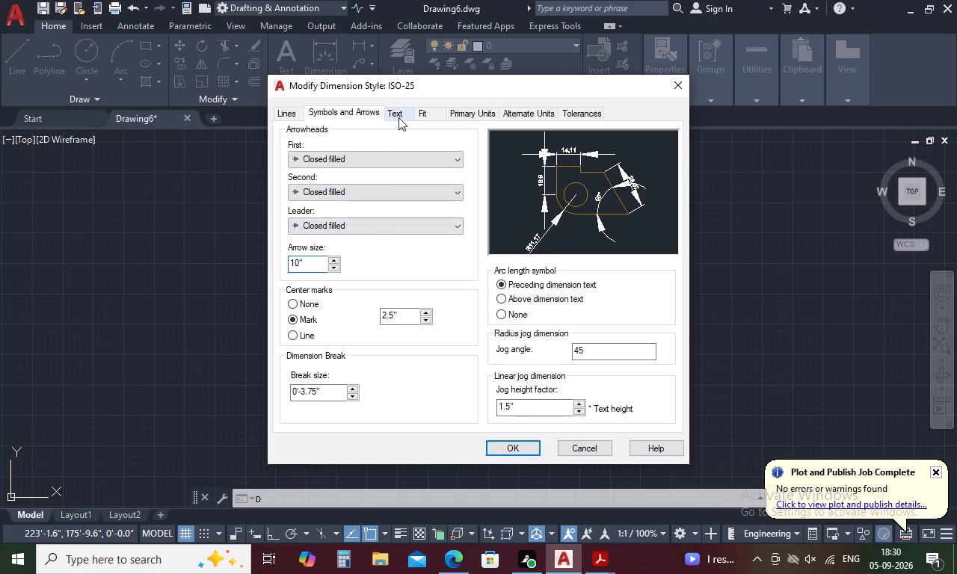
Set the ISO-25 dimension style's text height to 10".
left_click(399, 117)
left_click(456, 225)
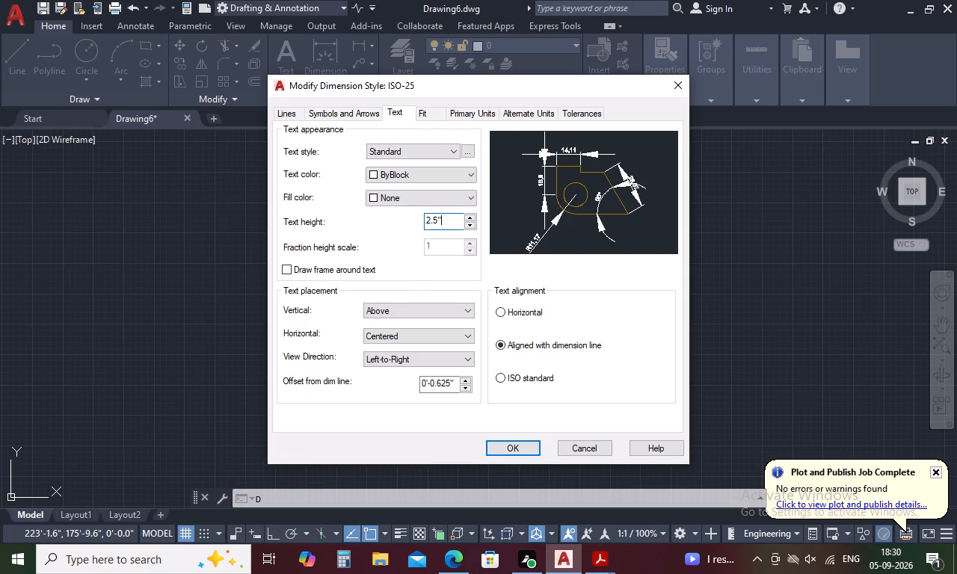
key("BackSpace")
key("BackSpace")
key("BackSpace")
key("BackSpace")
key("BackSpace")
key("BackSpace")
key("BackSpace")
key("BackSpace")
key("BackSpace")
key("BackSpace")
key("BackSpace")
key("BackSpace")
type("10")
key("Return")
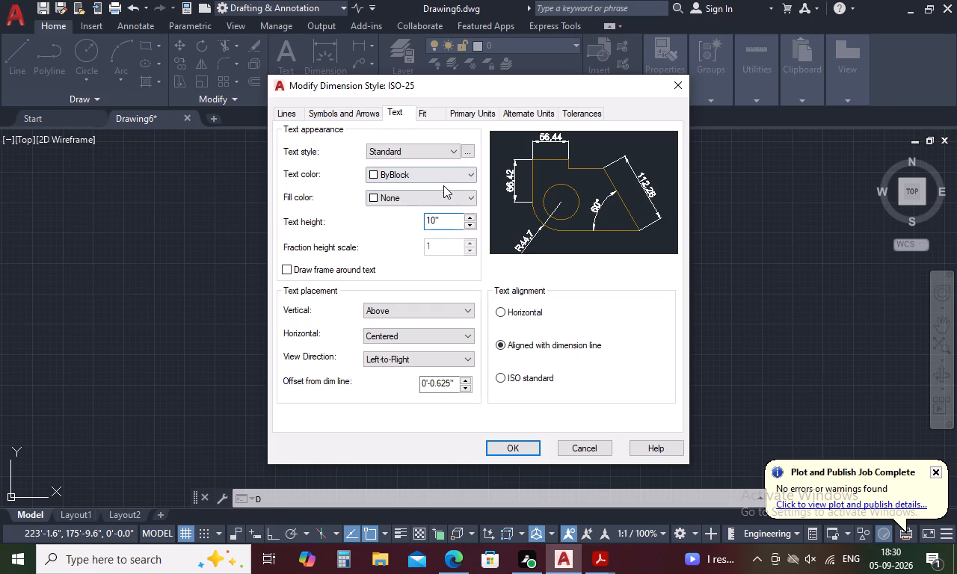
Set the ISO-25 primary units to Engineering with 0'-0.0" precision, save the changes and make the style current.
left_click(476, 116)
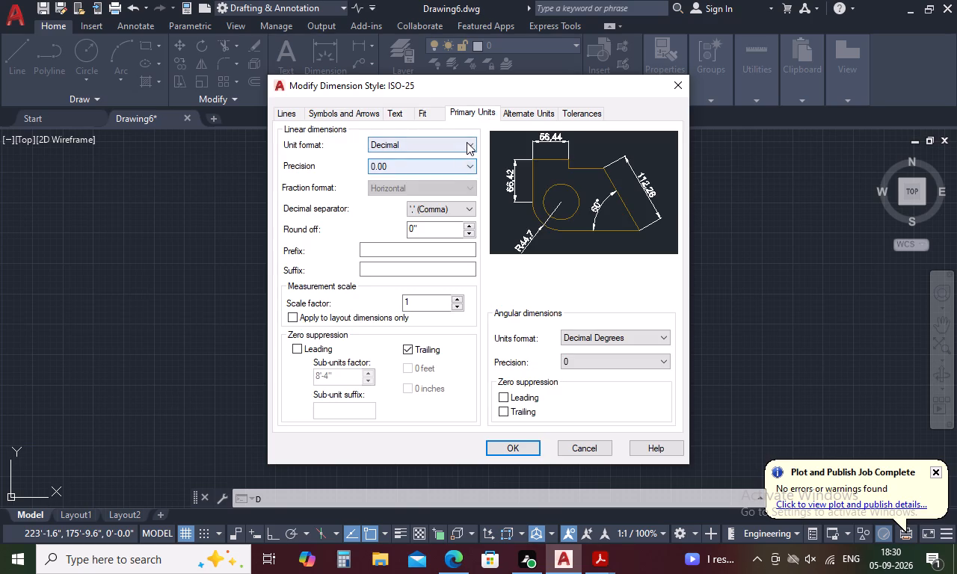
left_click(467, 142)
left_click(446, 176)
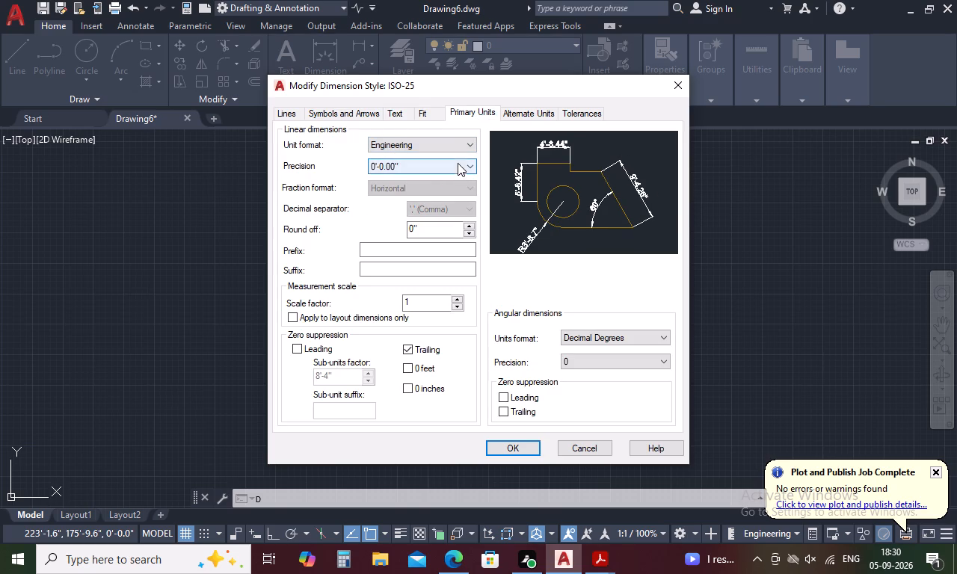
left_click(473, 162)
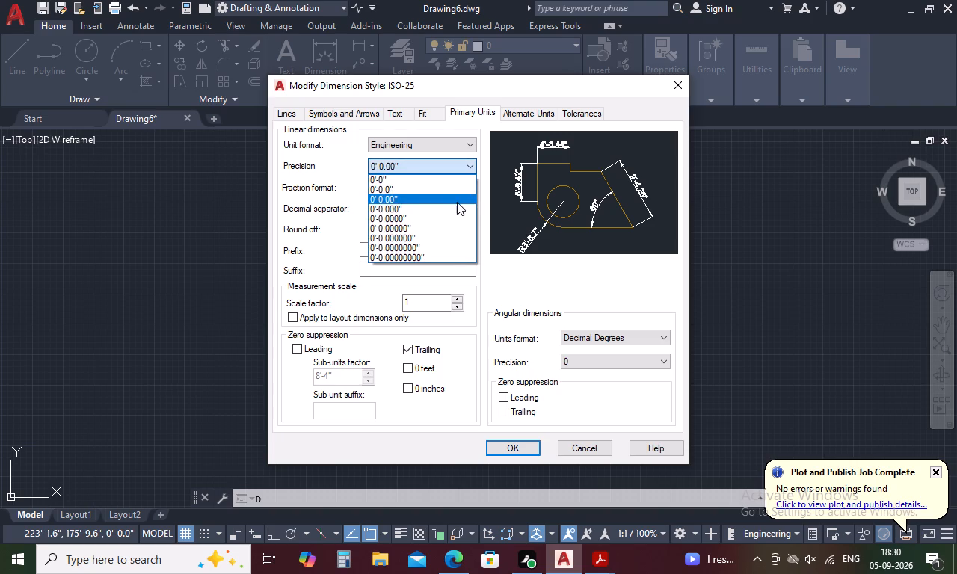
left_click(458, 188)
left_click(500, 449)
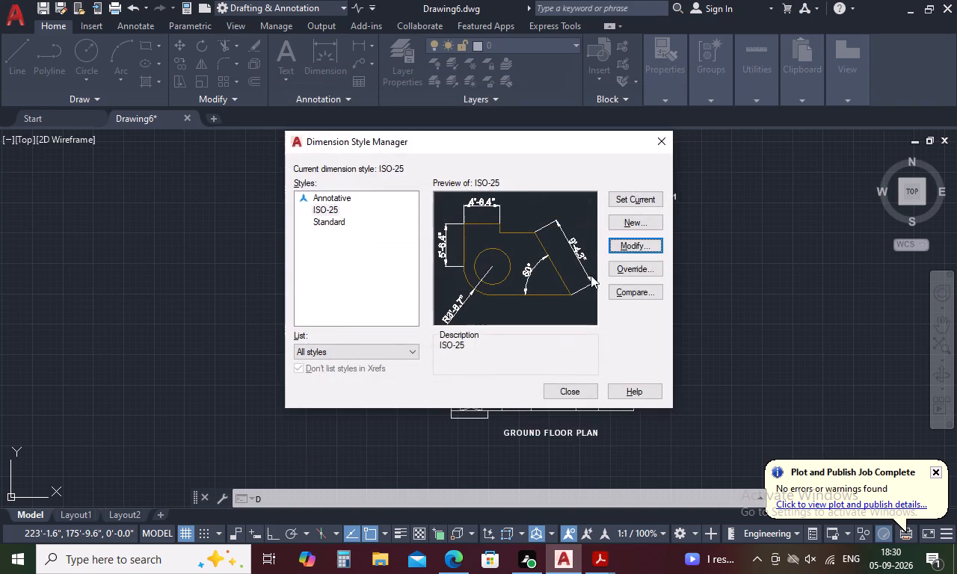
left_click(635, 197)
left_click(577, 396)
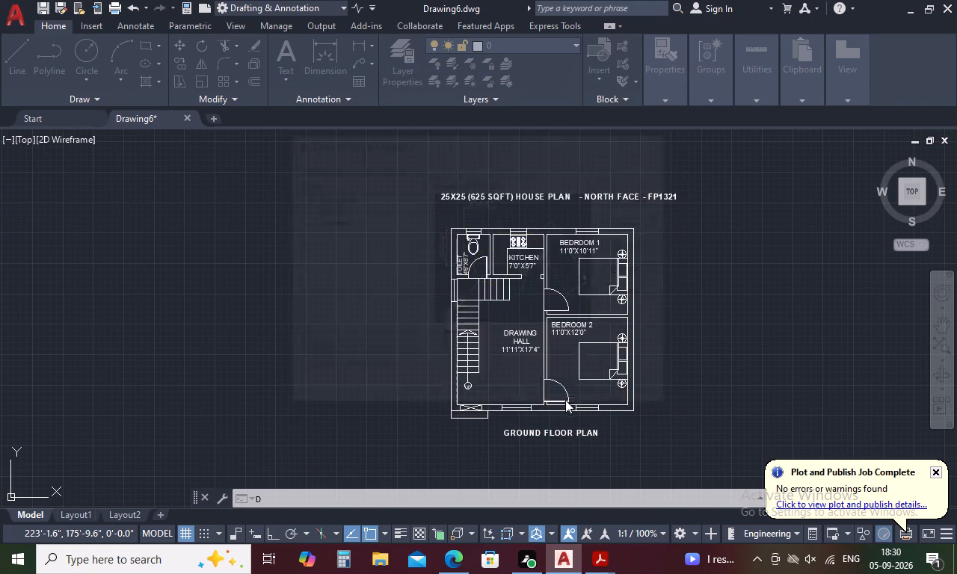
Add linear dimensions for the plan's overall width above the top wall and its overall depth beside the right wall.
left_click(360, 44)
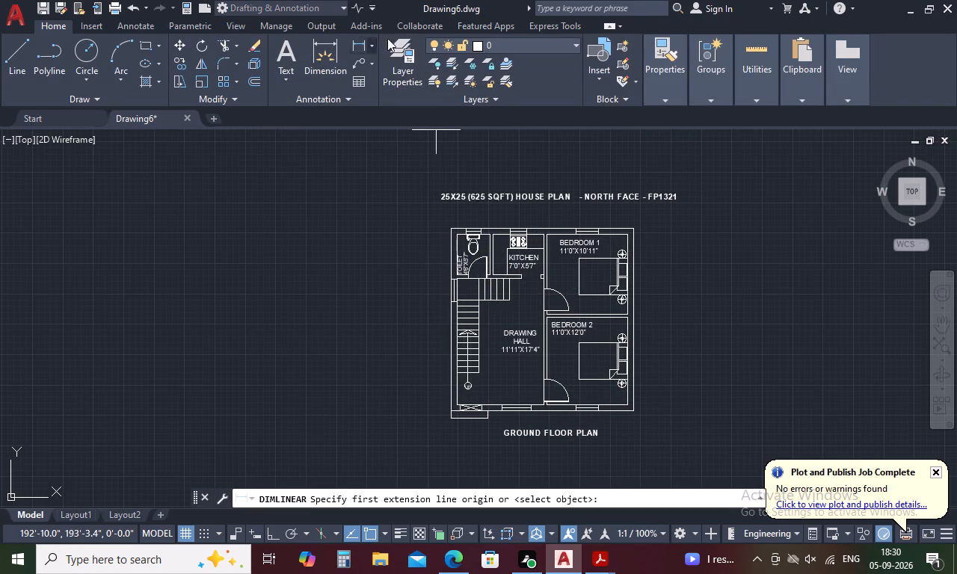
left_click(447, 227)
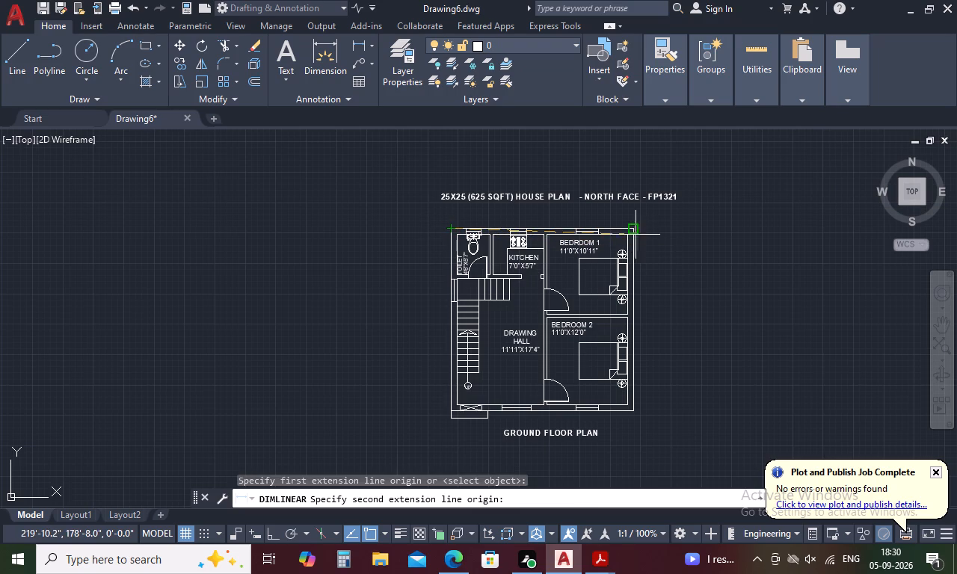
left_click(633, 229)
left_click(633, 215)
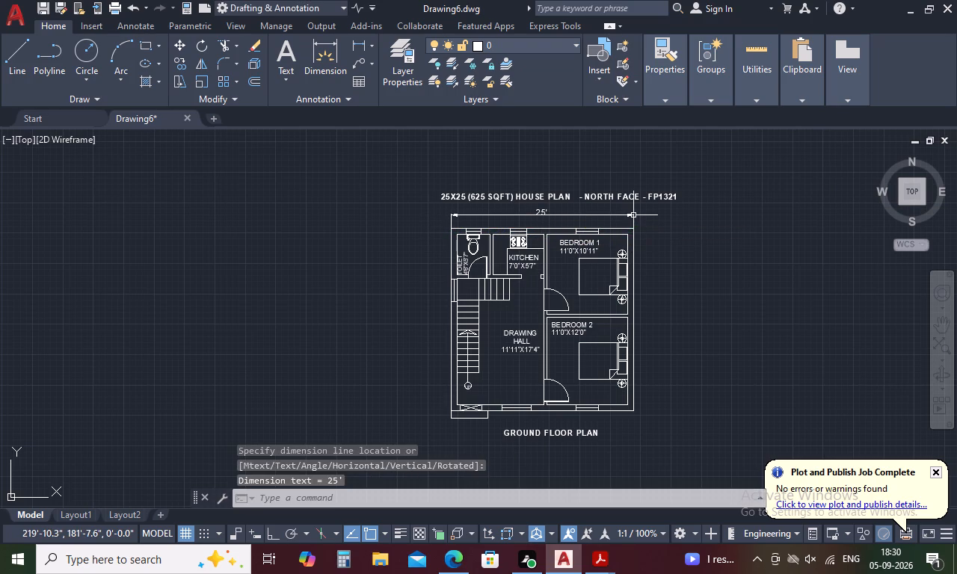
key("space")
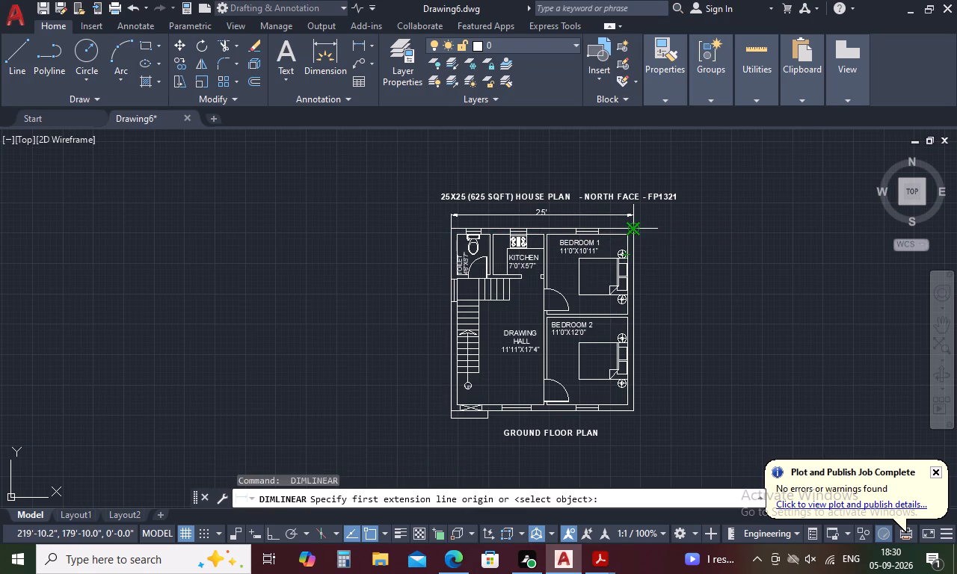
left_click(631, 229)
left_click(633, 410)
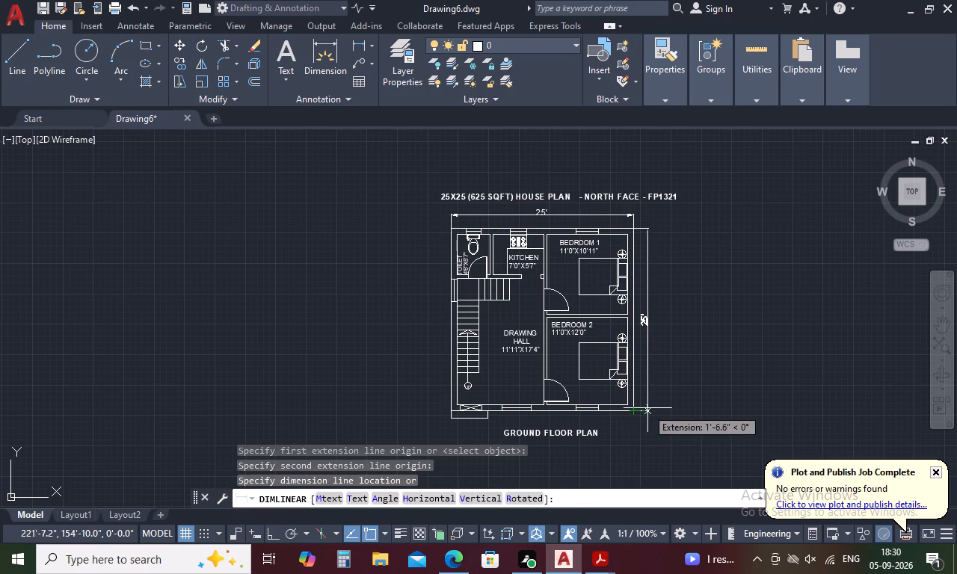
left_click(648, 408)
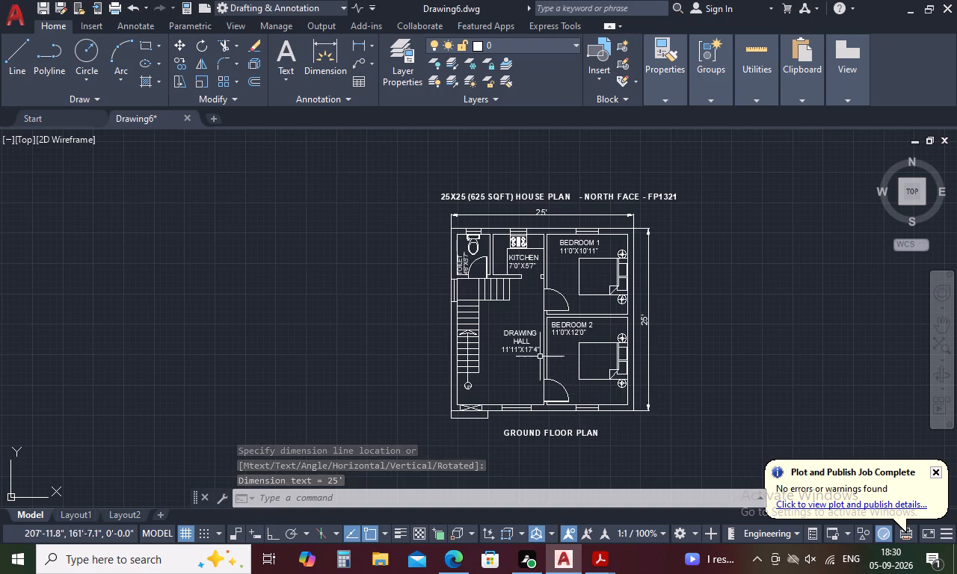
Dimension the vertical width of the stair landing, placing the dimension line inside the landing.
scroll(458, 294, "up", 3)
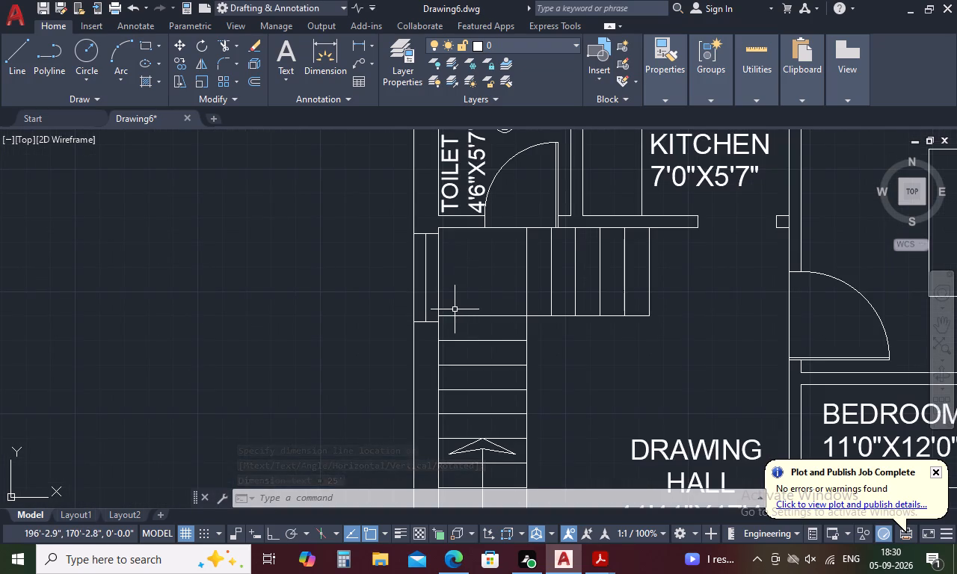
key("space")
left_click(439, 316)
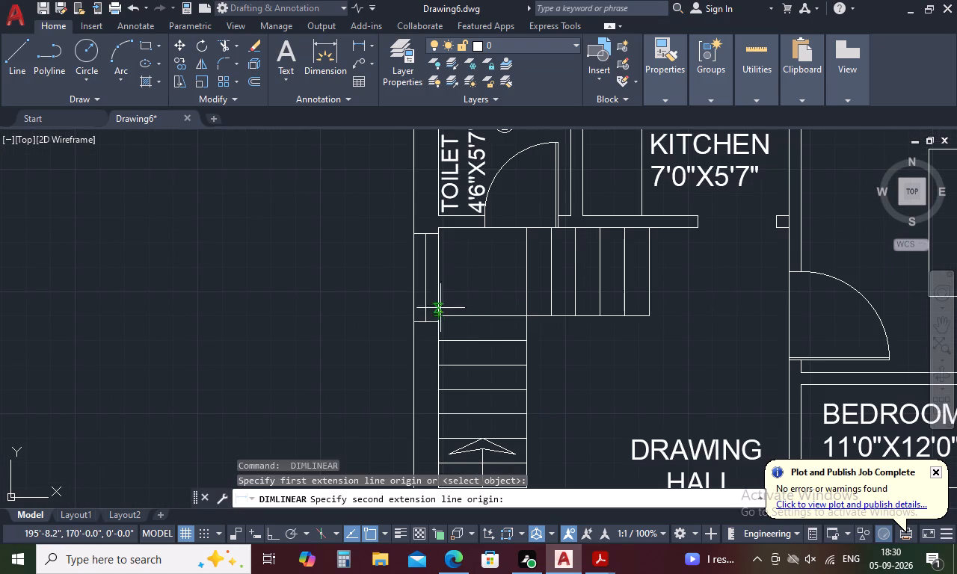
left_click(438, 222)
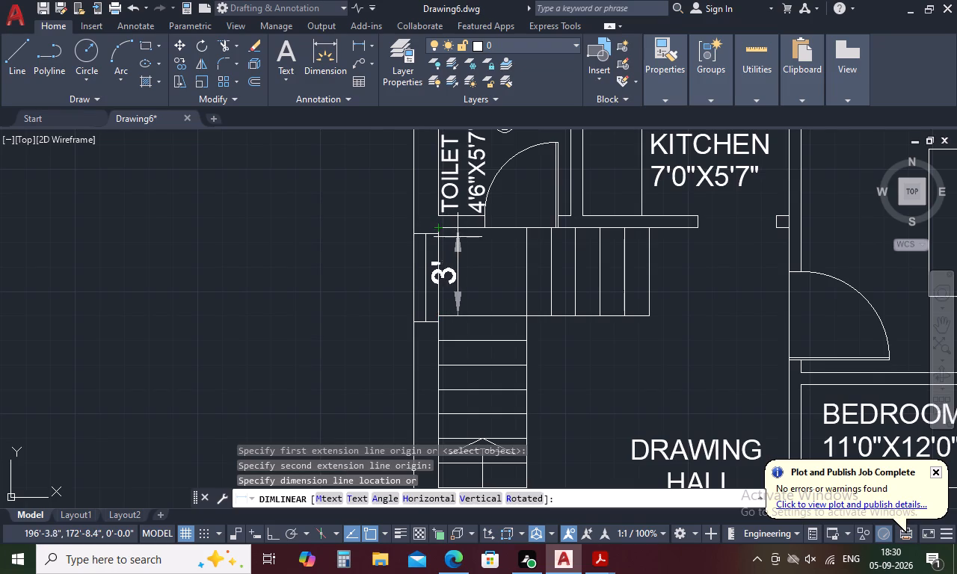
left_click(470, 244)
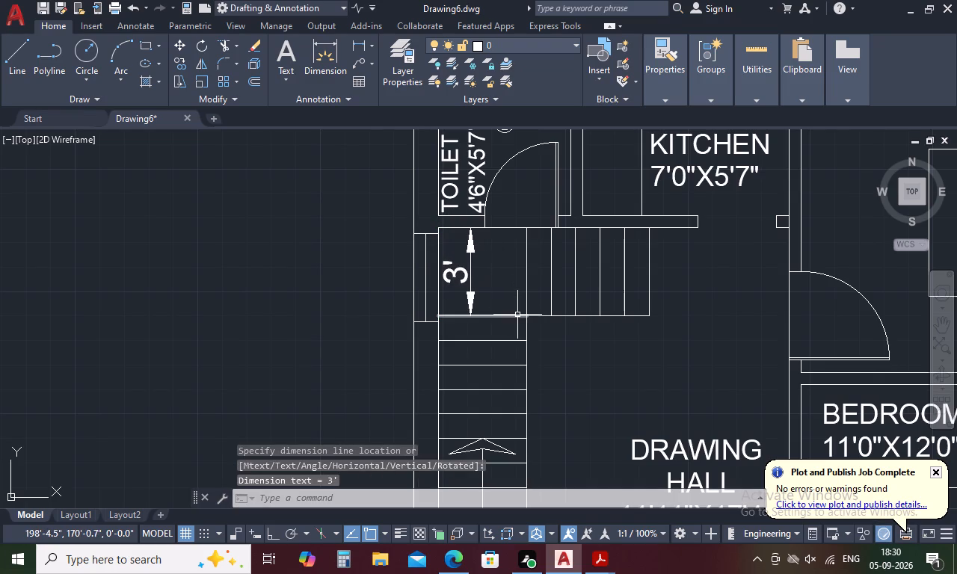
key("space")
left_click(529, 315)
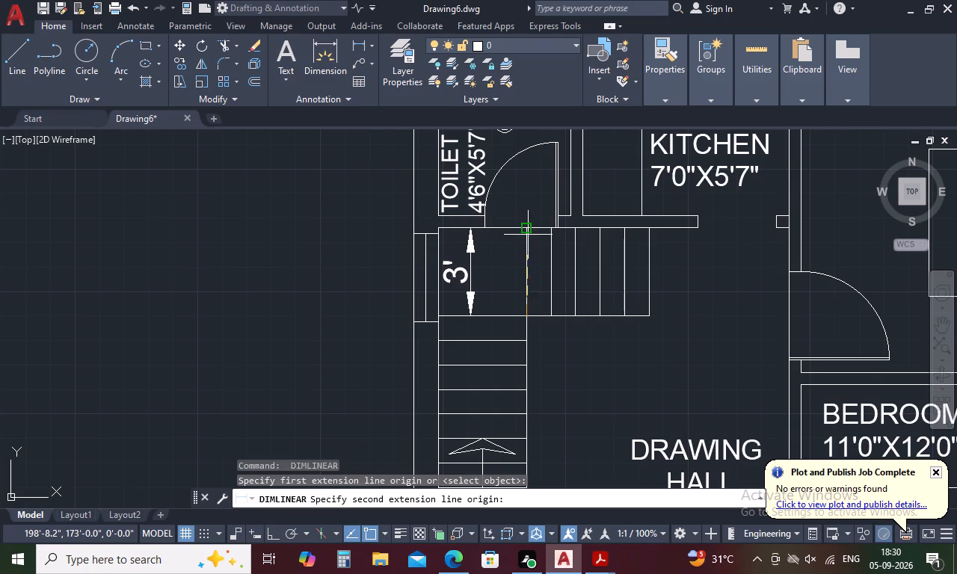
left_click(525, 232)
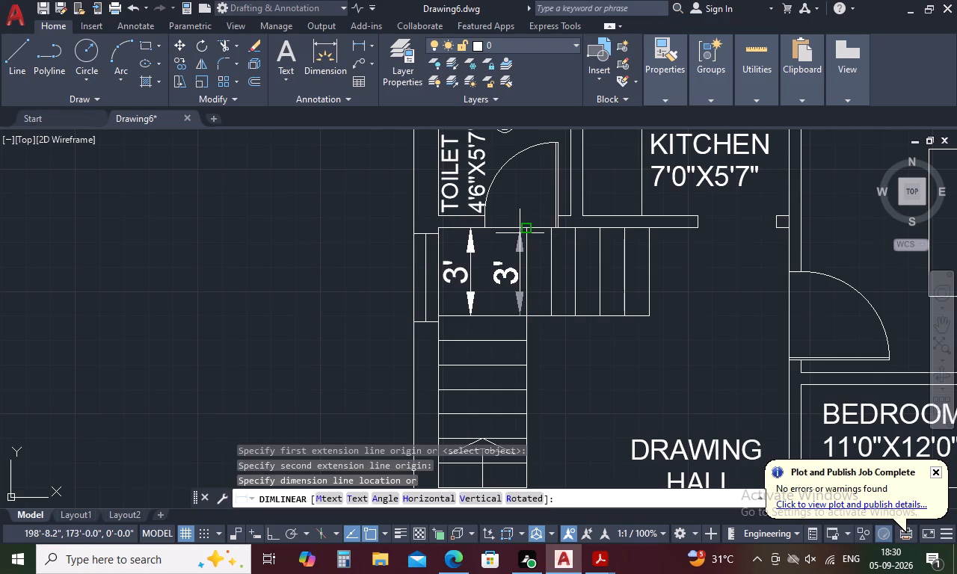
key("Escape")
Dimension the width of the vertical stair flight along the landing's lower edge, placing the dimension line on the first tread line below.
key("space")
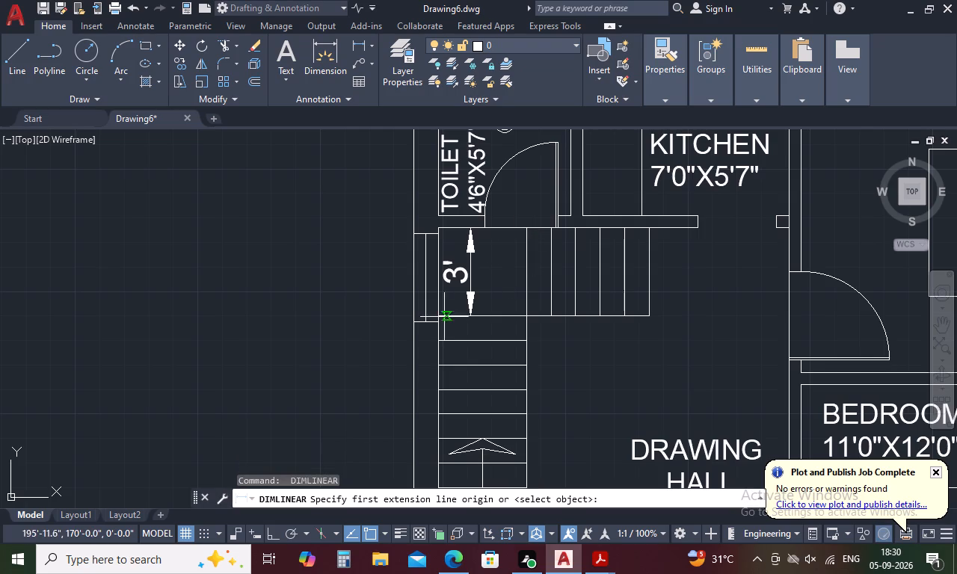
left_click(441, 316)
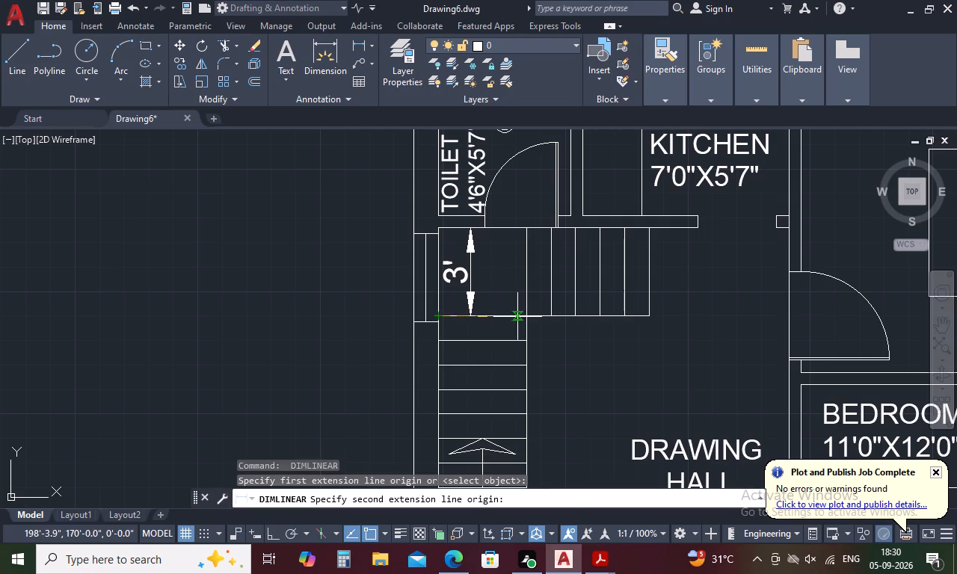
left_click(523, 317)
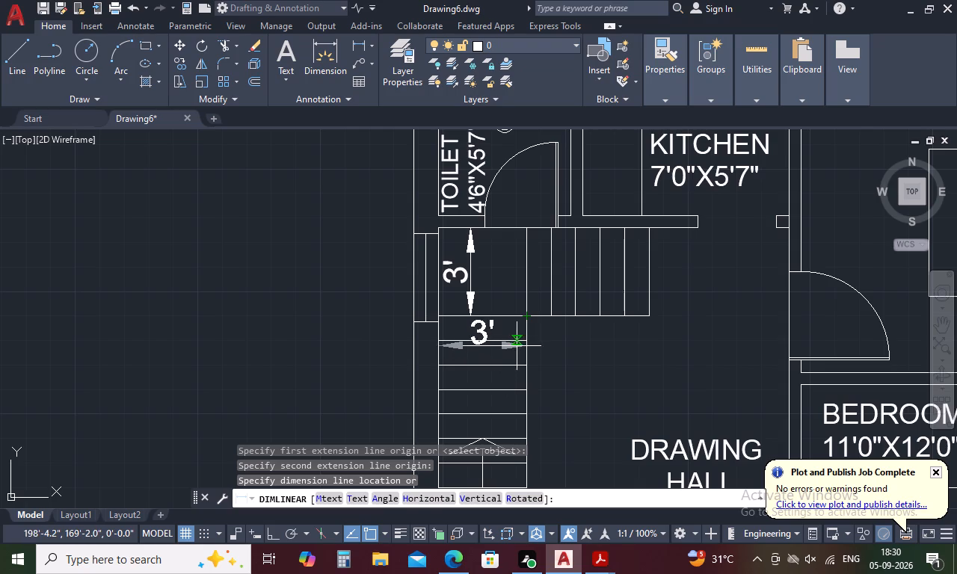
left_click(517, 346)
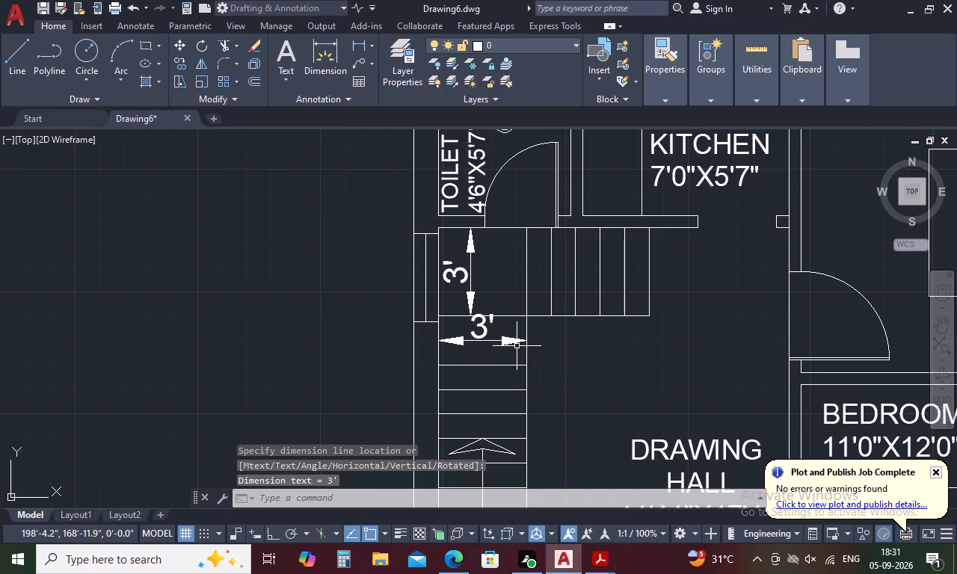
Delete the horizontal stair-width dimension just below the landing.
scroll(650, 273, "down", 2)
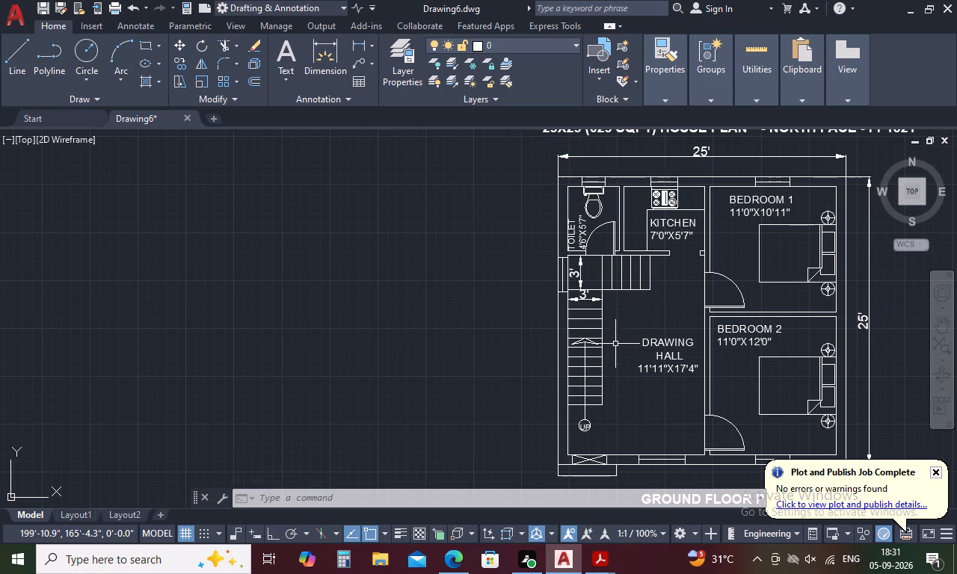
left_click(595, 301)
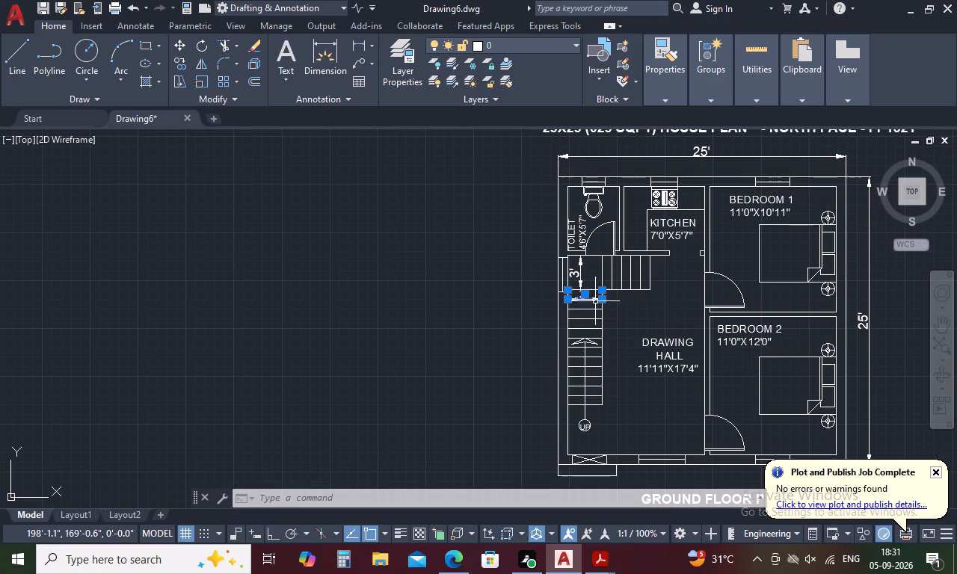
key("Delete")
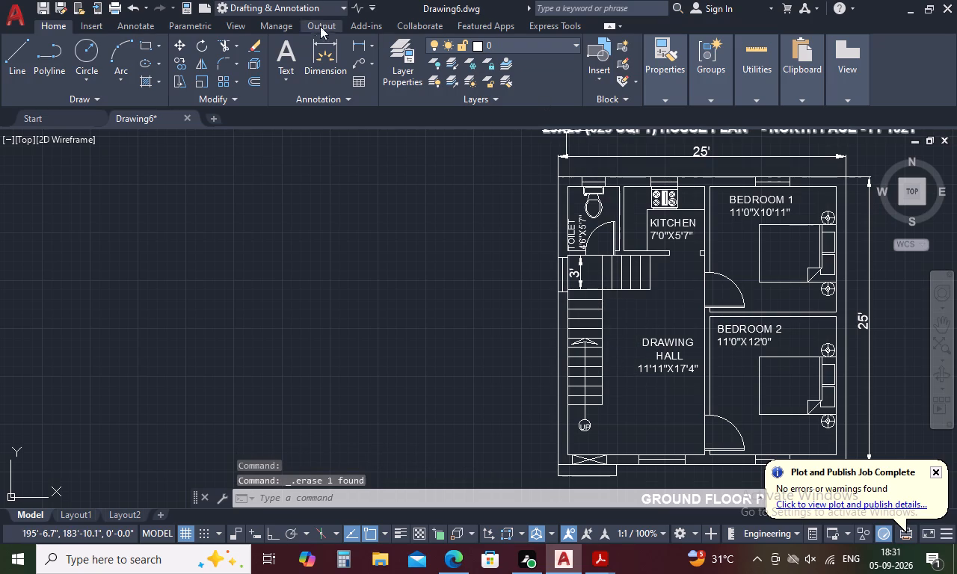
Dimension the vertical stair flight's width from the first tread line below the landing, placing the dimension line mid-tread beneath it.
left_click(353, 42)
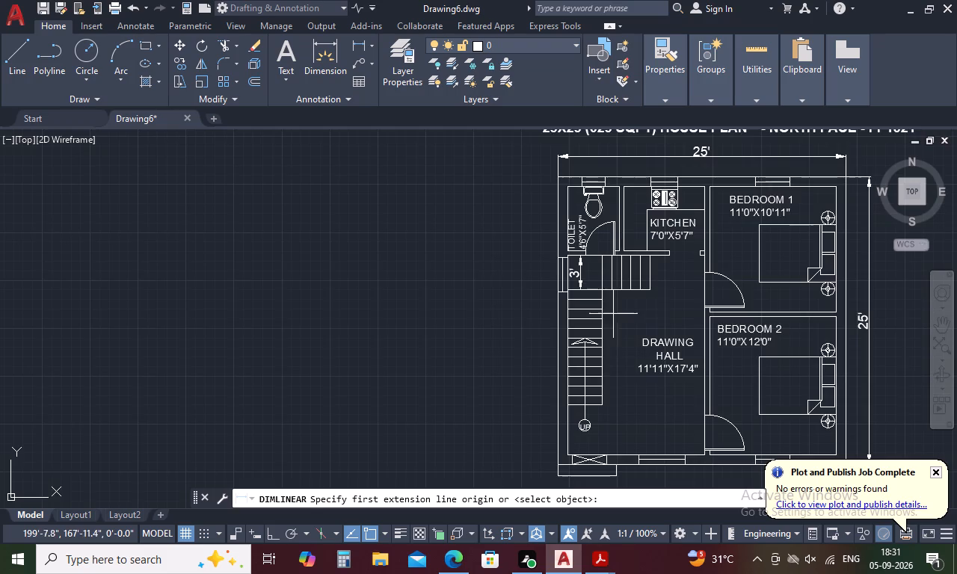
scroll(613, 314, "up", 3)
left_click(422, 255)
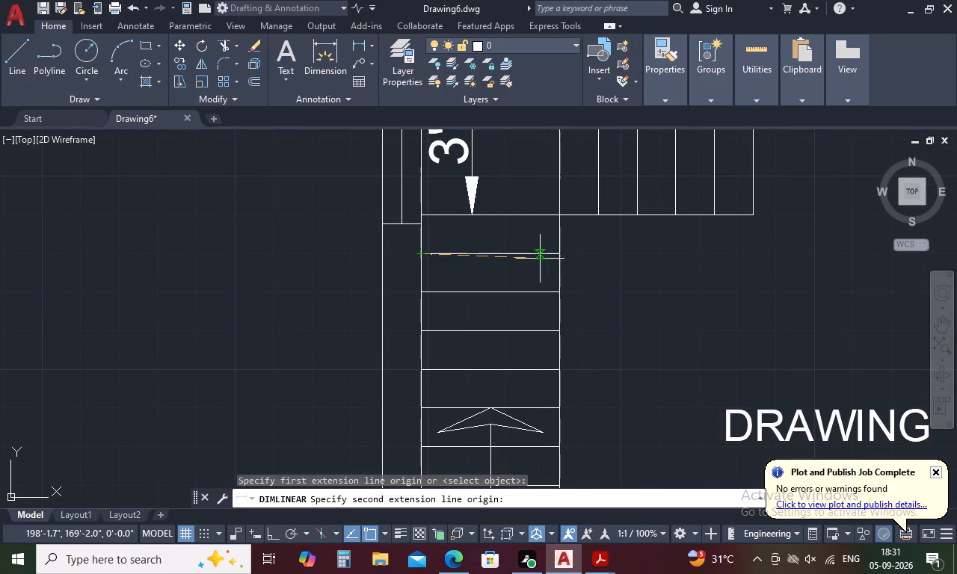
left_click(564, 256)
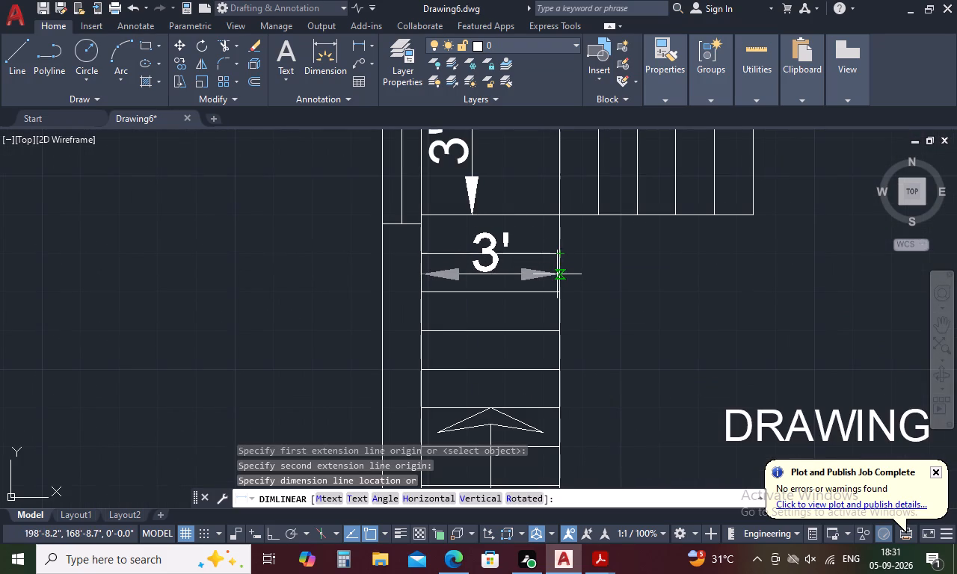
left_click(557, 274)
Add the text GATE inside the hall just above the crossed opening in the bottom wall, with a 5.5" text height.
scroll(552, 258, "down", 3)
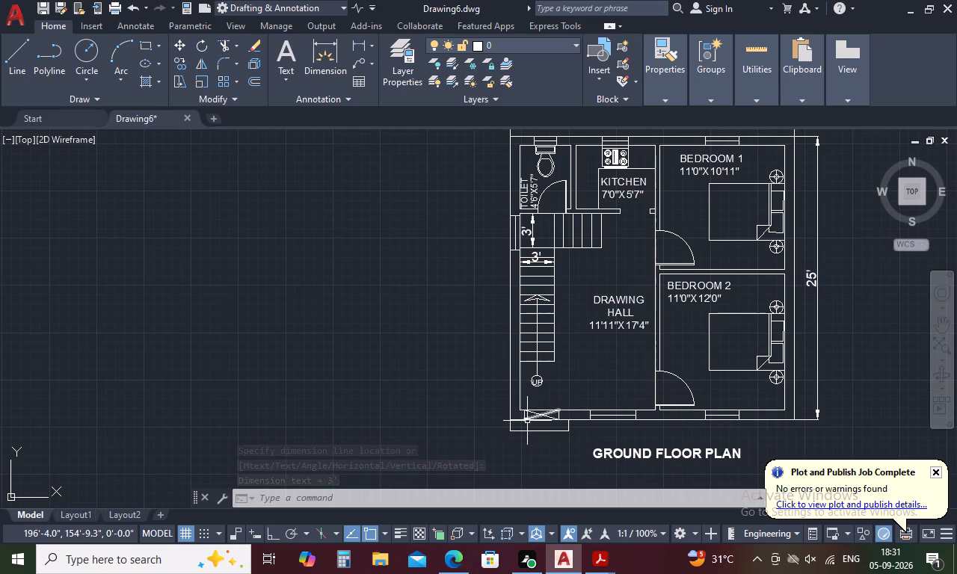
type("T")
key("space")
scroll(532, 427, "up", 4)
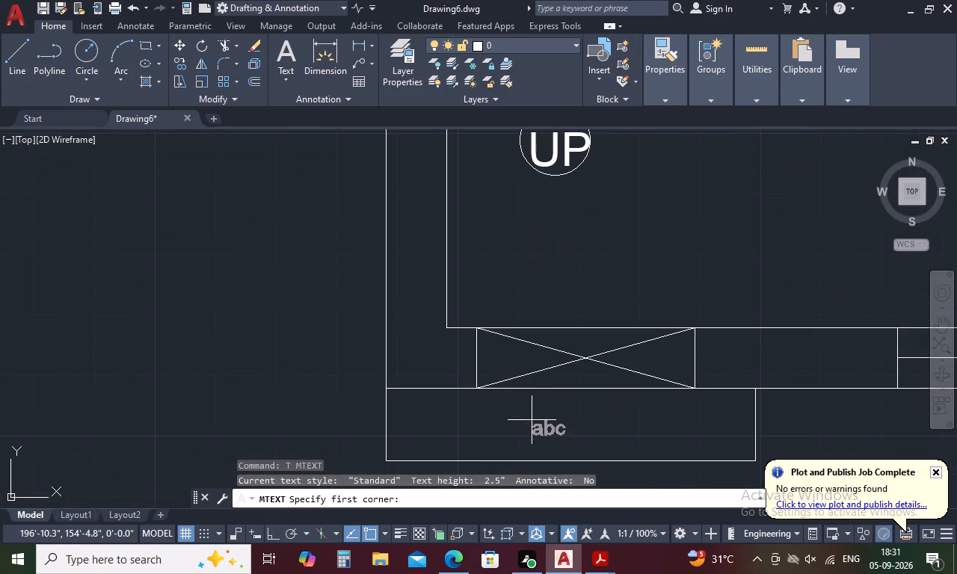
left_click(491, 292)
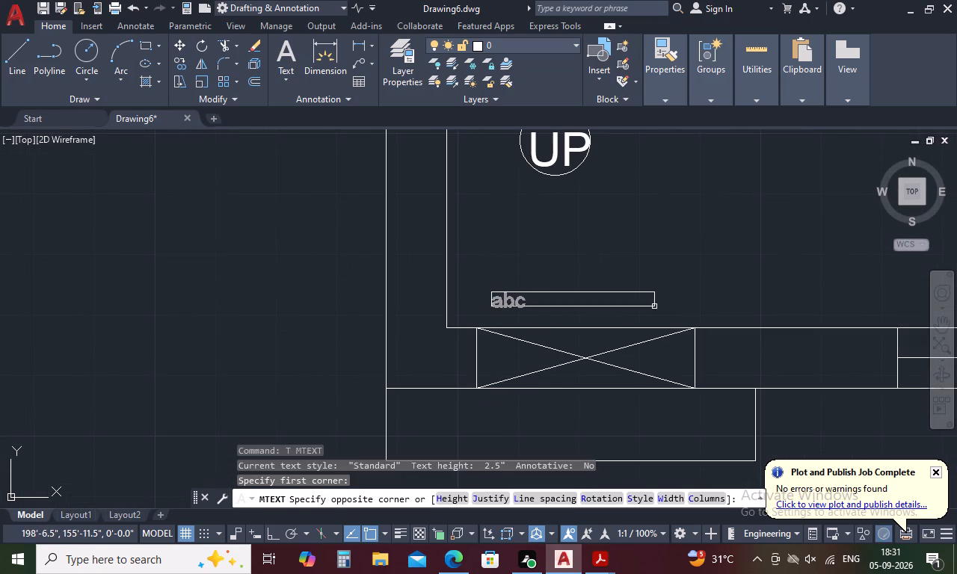
left_click(654, 306)
type("GA")
type("TE")
left_click_drag(578, 303, 473, 301)
left_click(129, 56)
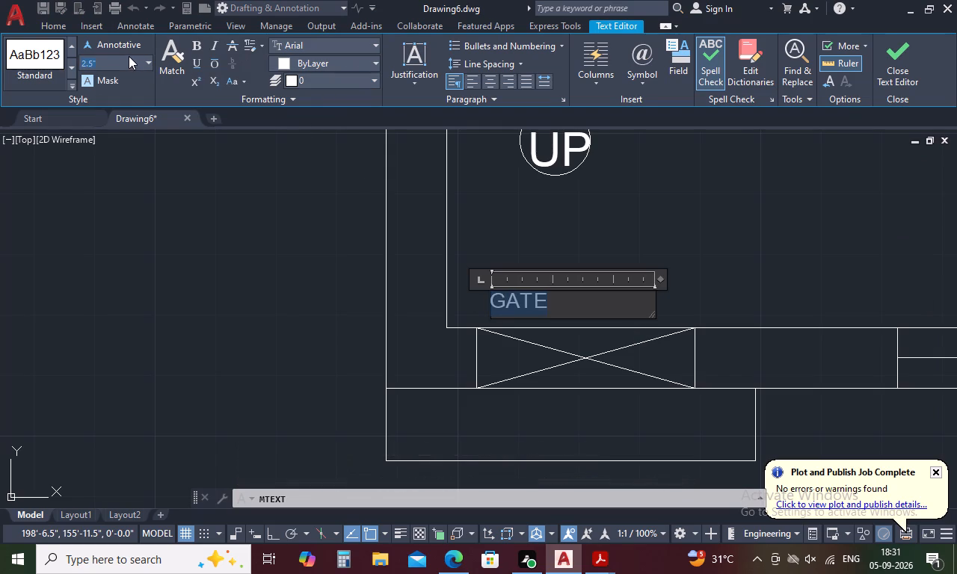
key("BackSpace")
key("5")
key("Return")
left_click(769, 283)
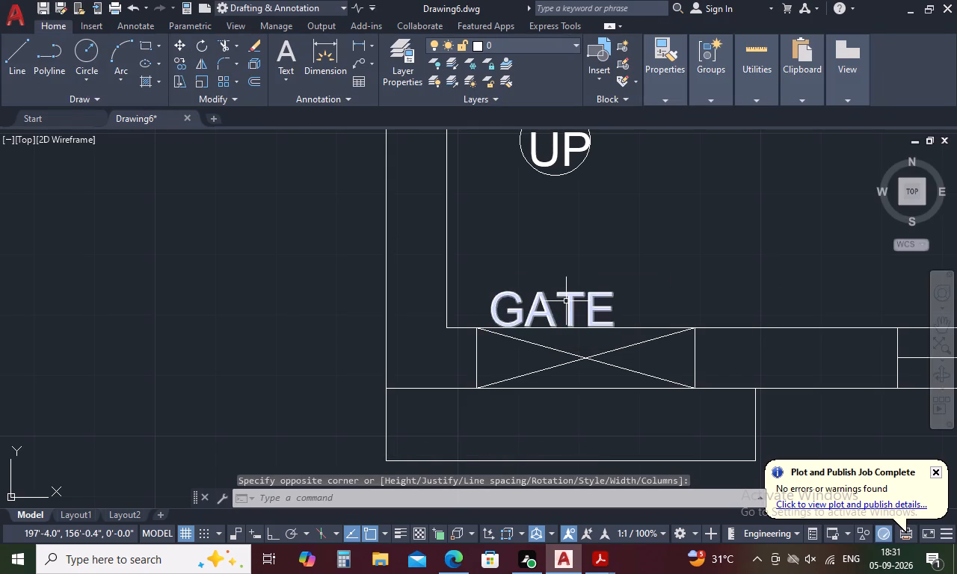
Move the GATE label slightly up and to the right so it clears the wall and sits over the crossed opening.
scroll(566, 301, "down", 3)
left_click(564, 301)
right_click(564, 301)
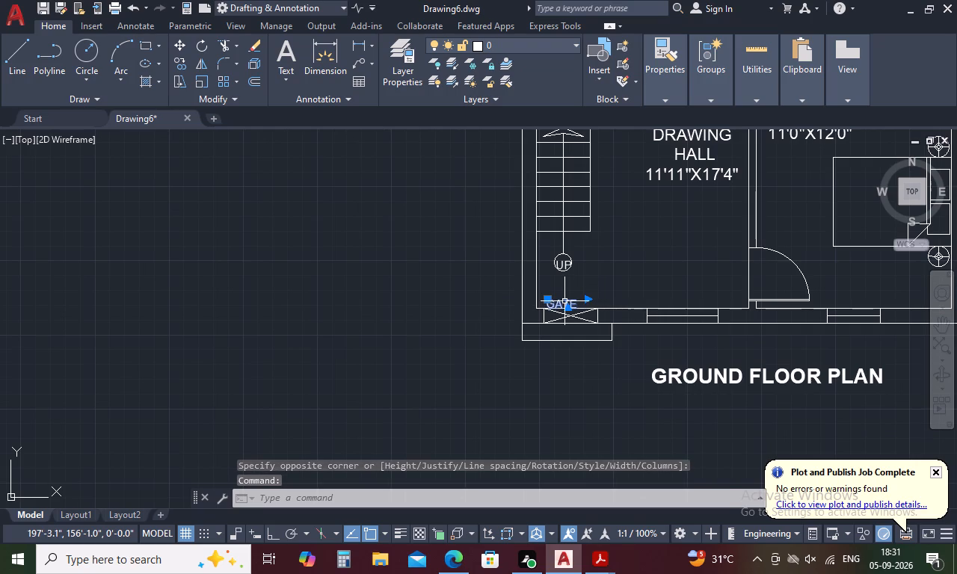
left_click(660, 291)
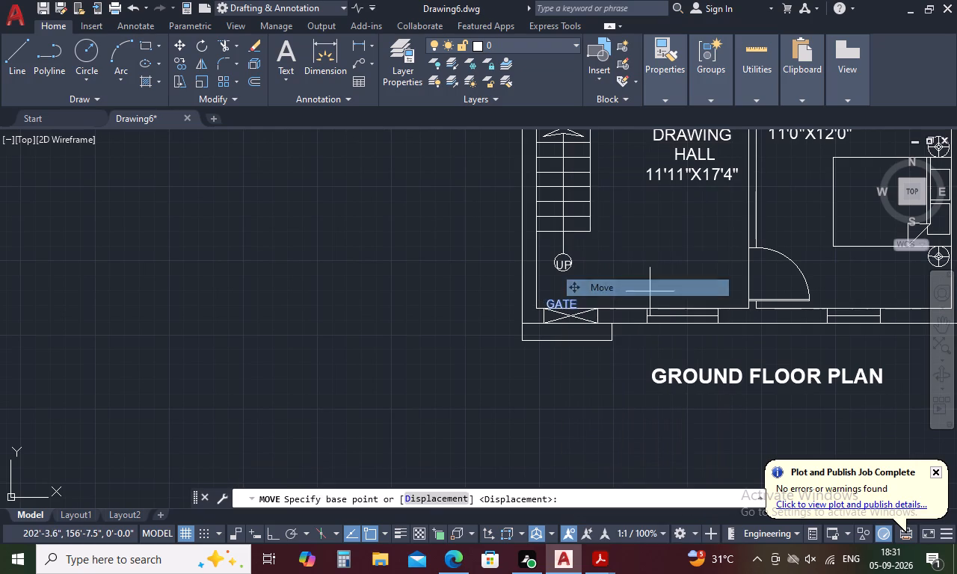
scroll(558, 306, "up", 3)
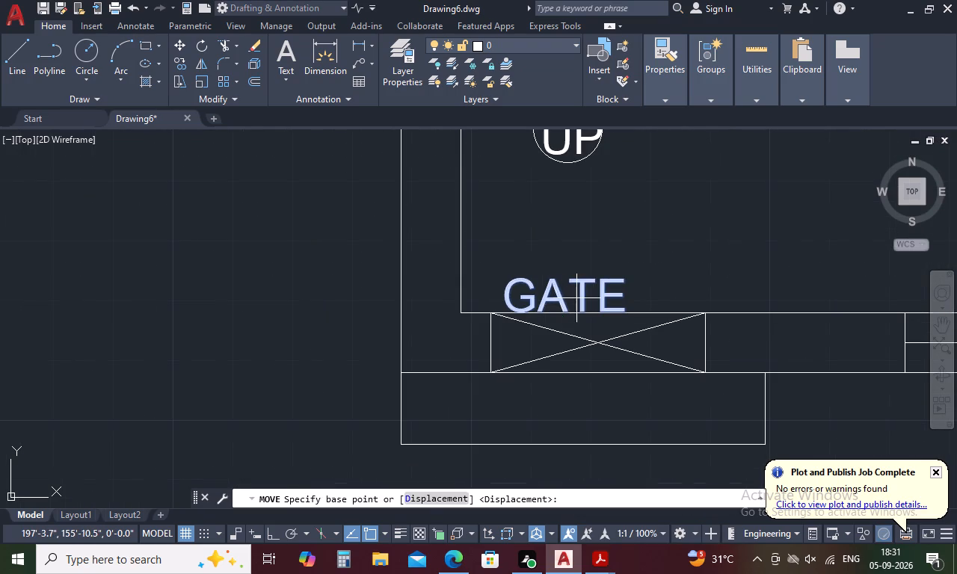
left_click(584, 294)
left_click(597, 279)
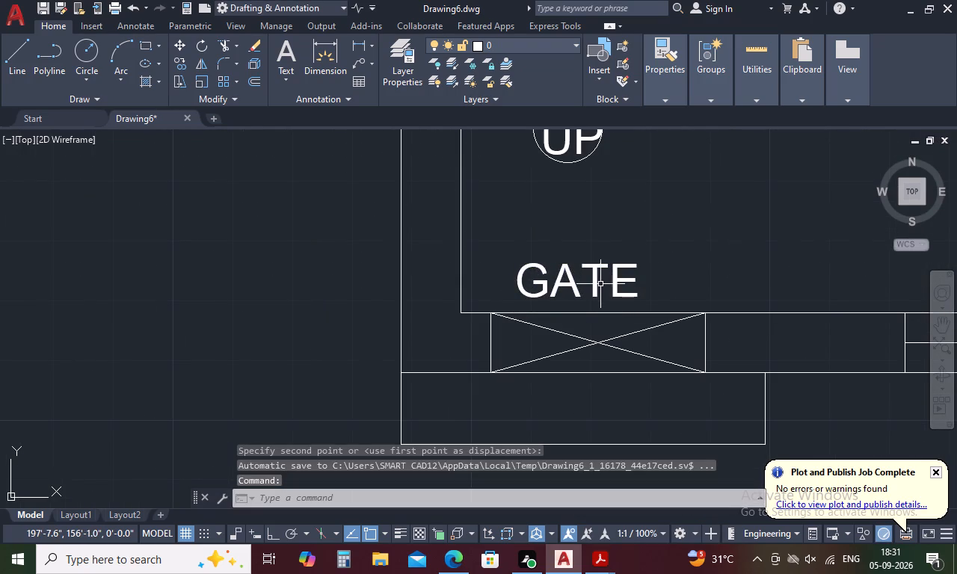
Set the GATE label's text height to 4".
double_click(594, 286)
left_click_drag(639, 285, 465, 278)
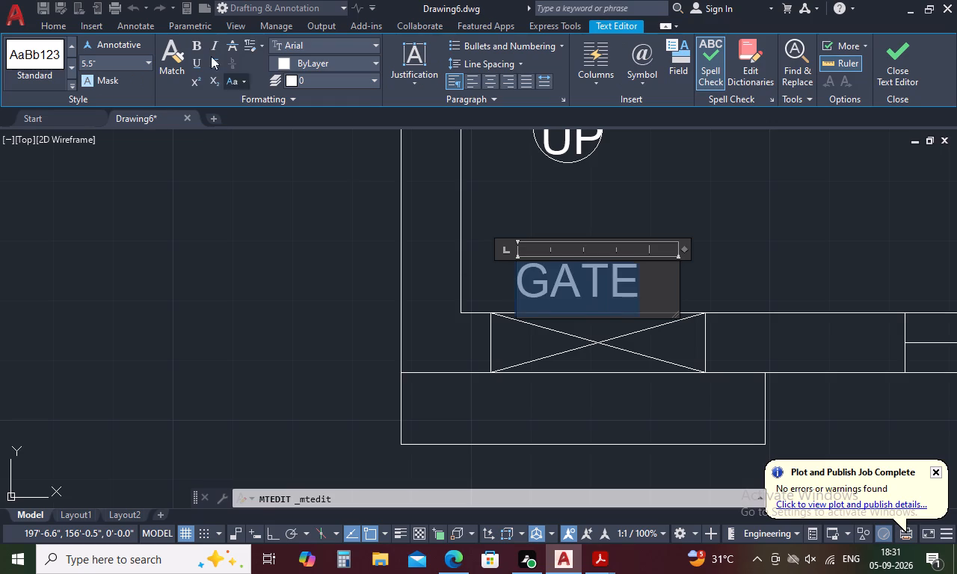
left_click(129, 61)
key("BackSpace")
key("4")
key("Return")
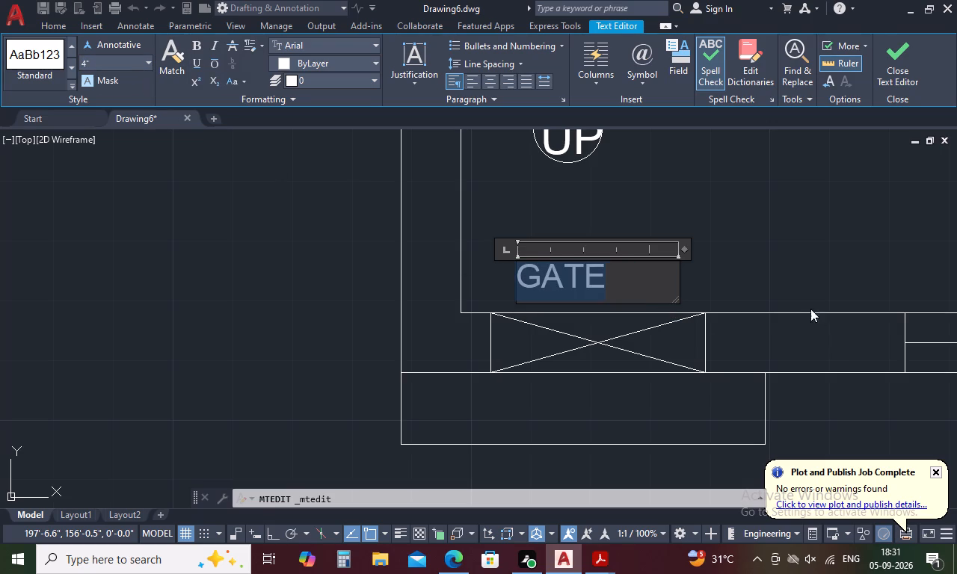
left_click(787, 287)
Move the GATE label so it sits roughly centred just above the crossed opening in the bottom wall.
left_click(588, 276)
right_click(588, 276)
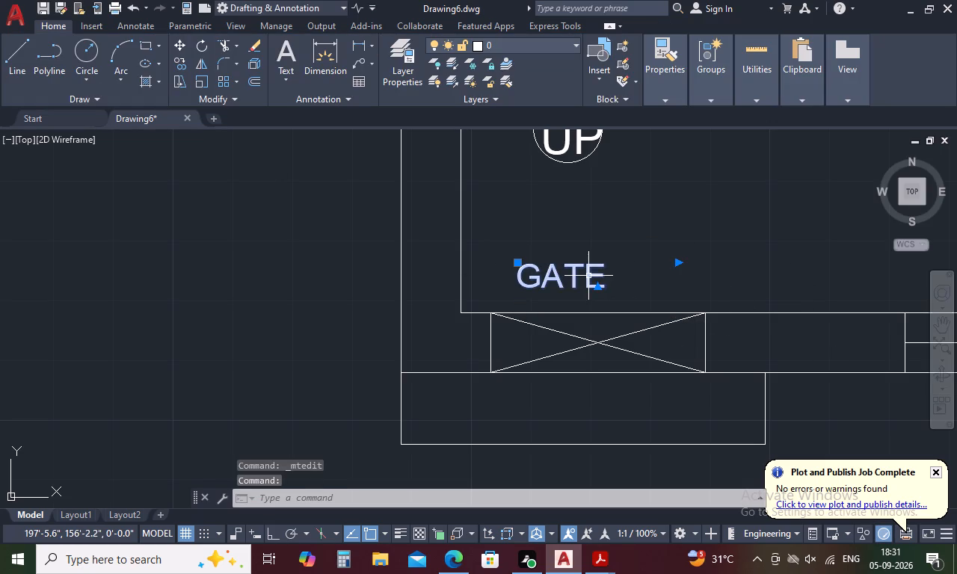
left_click(666, 288)
left_click(582, 286)
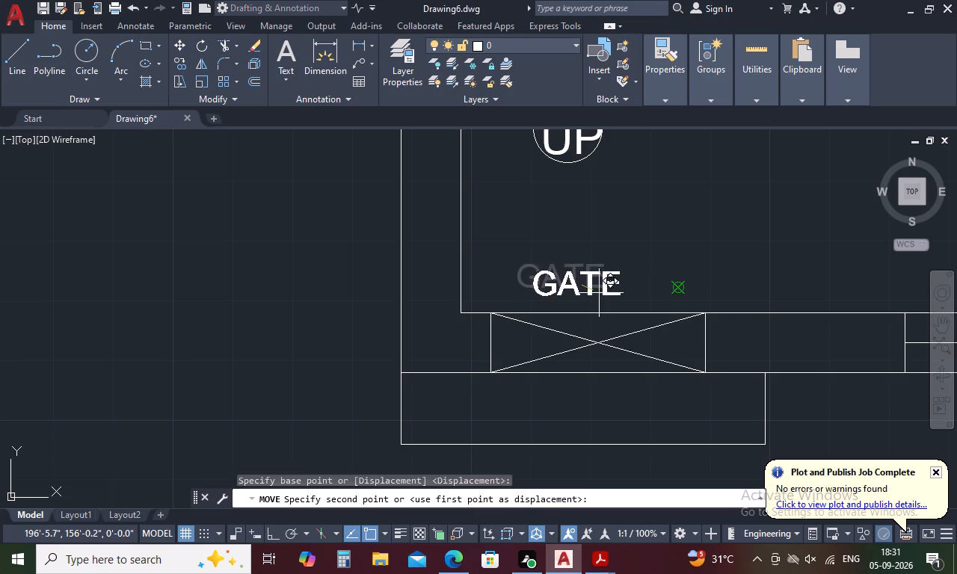
left_click(609, 297)
left_click(624, 286)
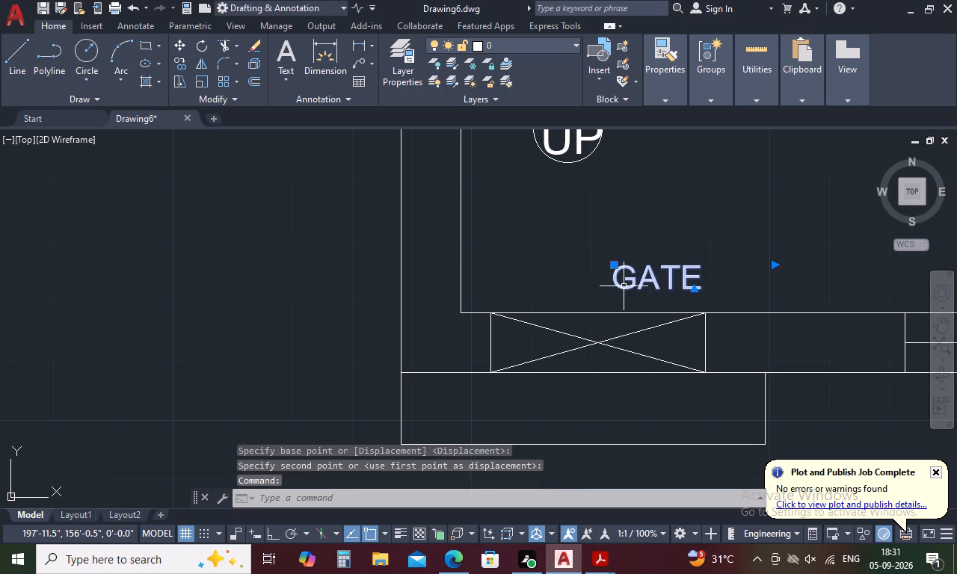
type("M")
key("space")
left_click(624, 286)
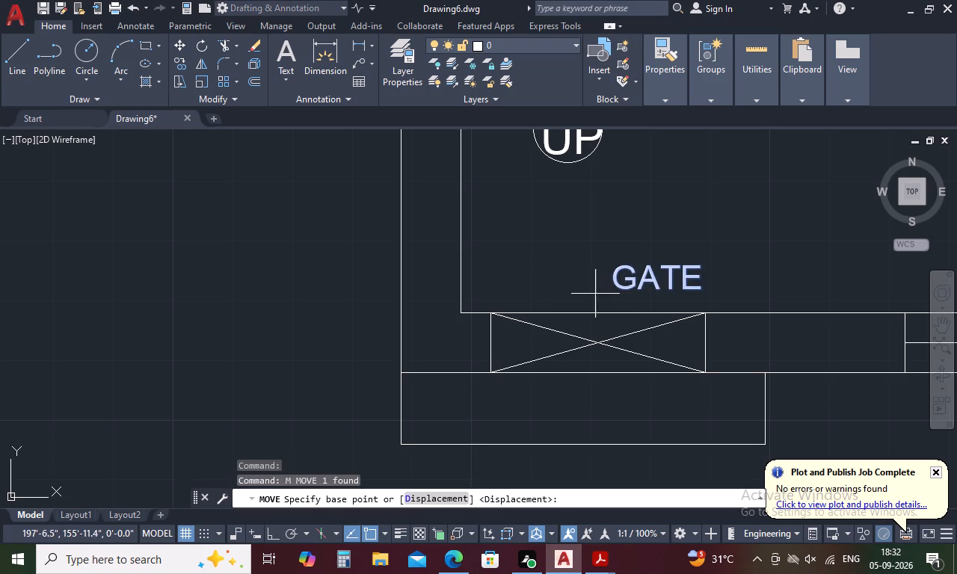
left_click(628, 288)
left_click(571, 294)
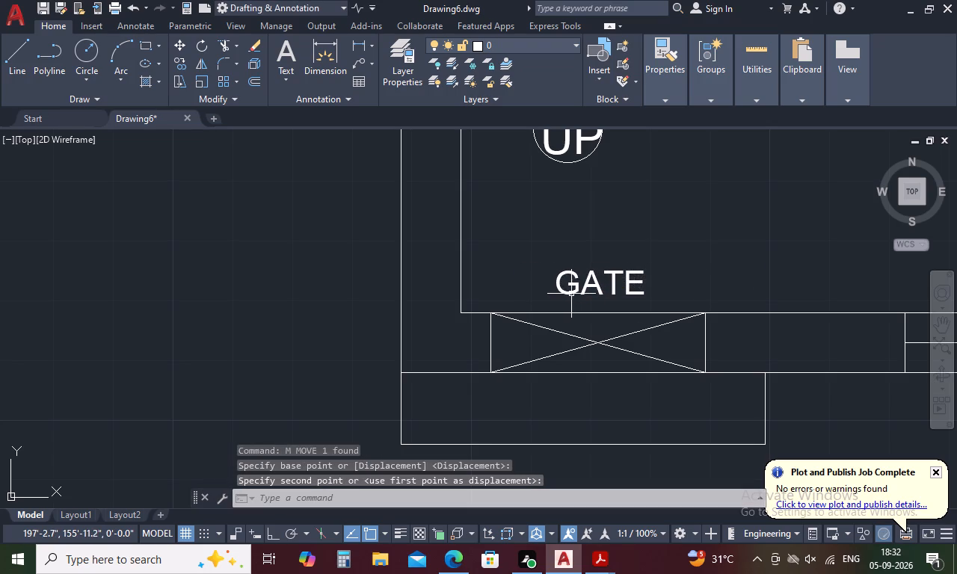
Create three new layers named B, H and G in the layer manager.
scroll(581, 298, "down", 4)
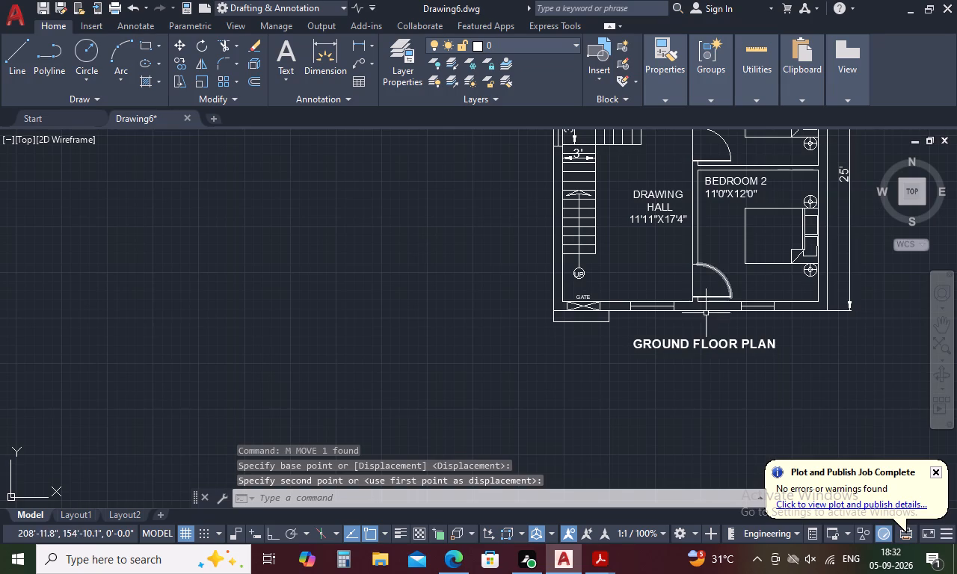
scroll(610, 345, "down", 2)
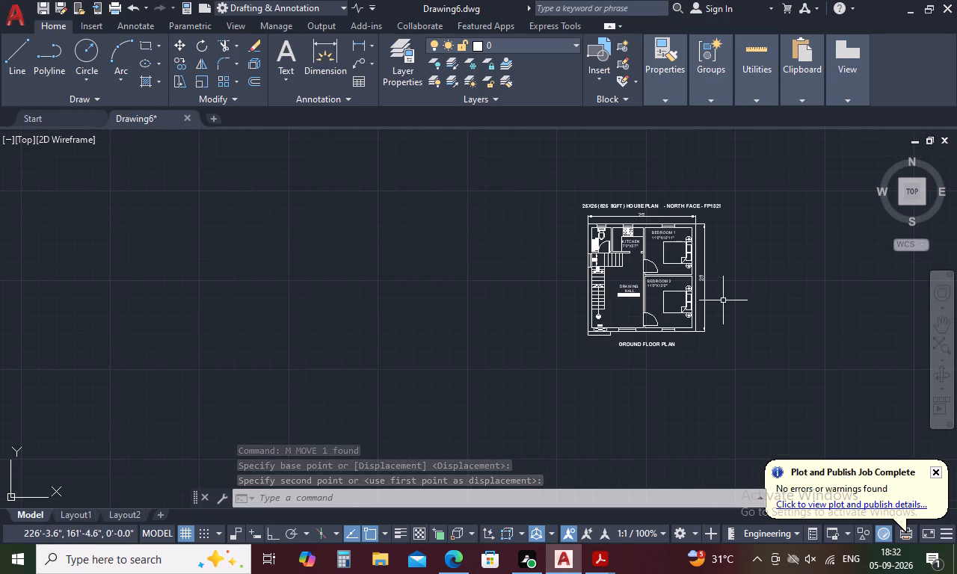
scroll(723, 298, "up", 2)
scroll(722, 306, "down", 1)
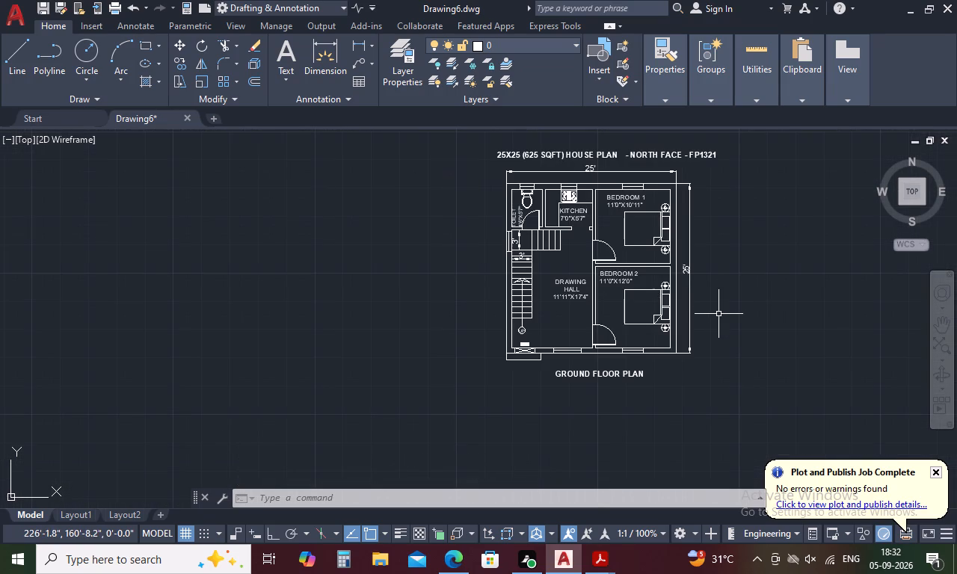
type("LA")
key("space")
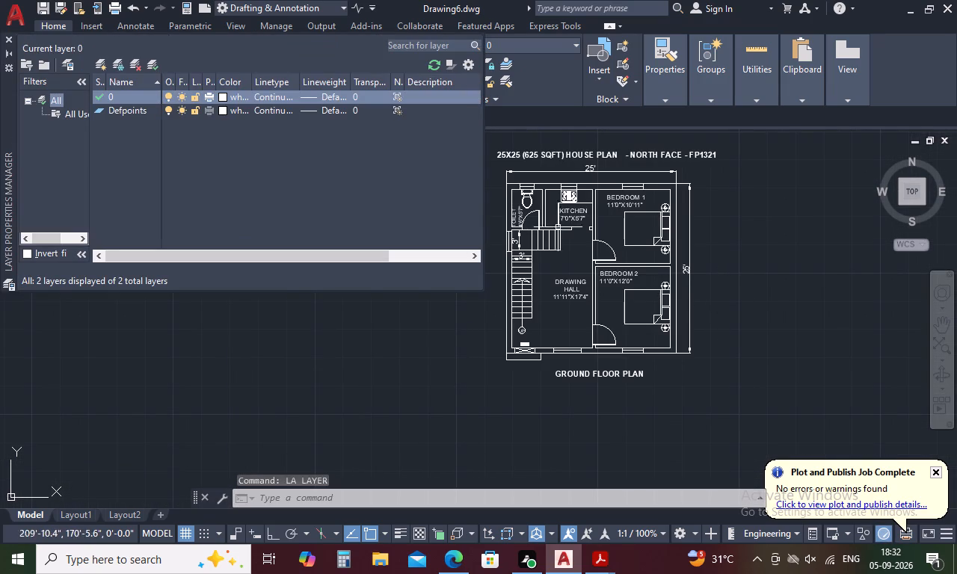
left_click(142, 111)
key("Return")
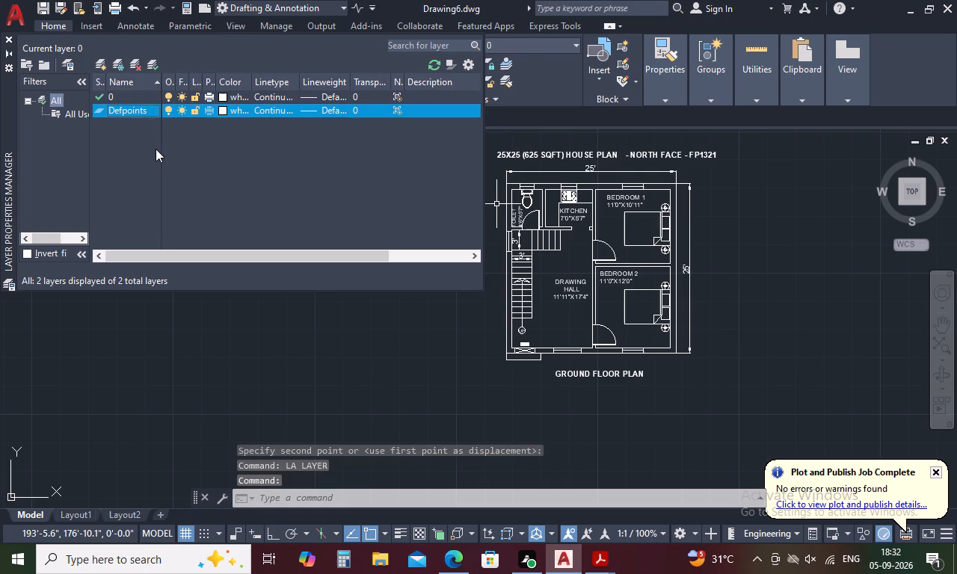
key("BackSpace")
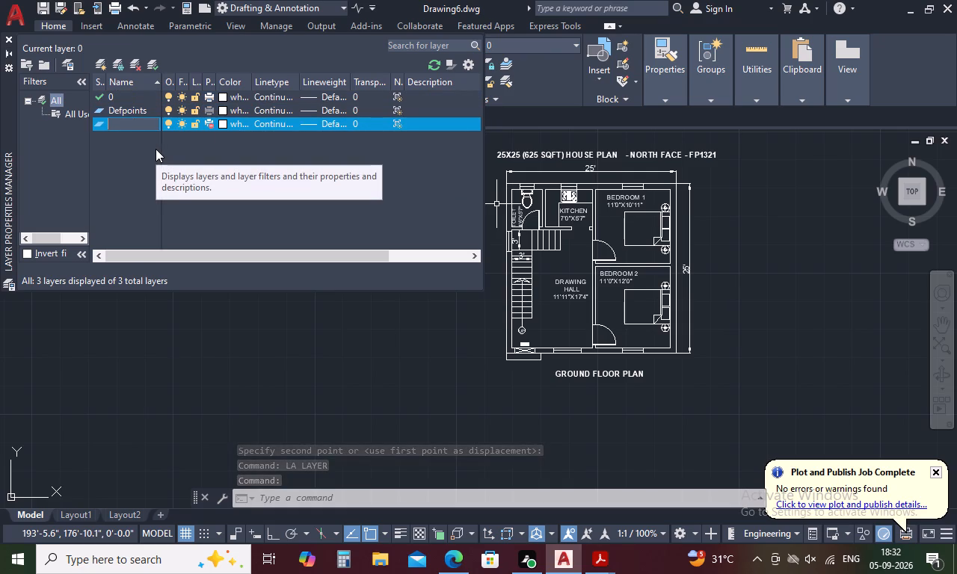
key("b")
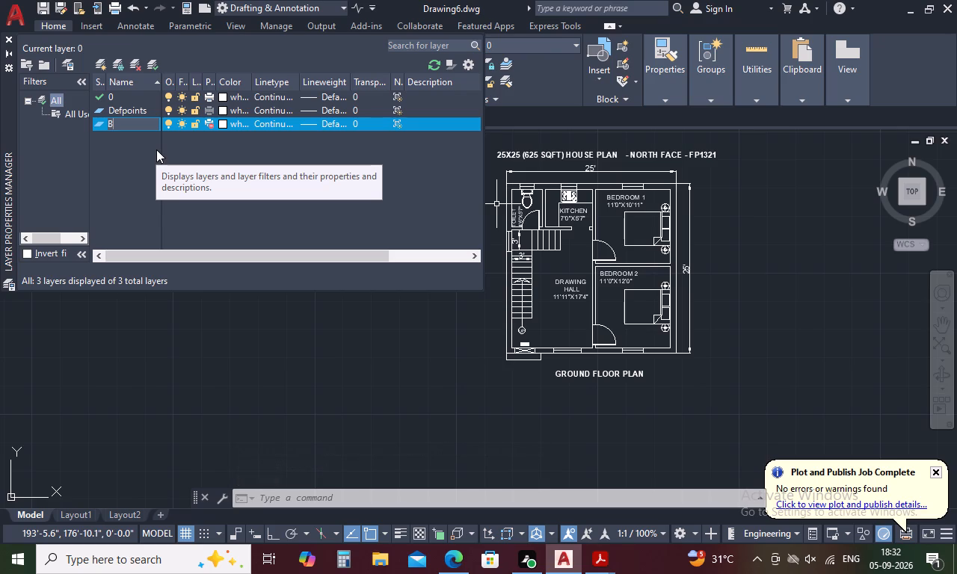
key("Return")
key("Return")
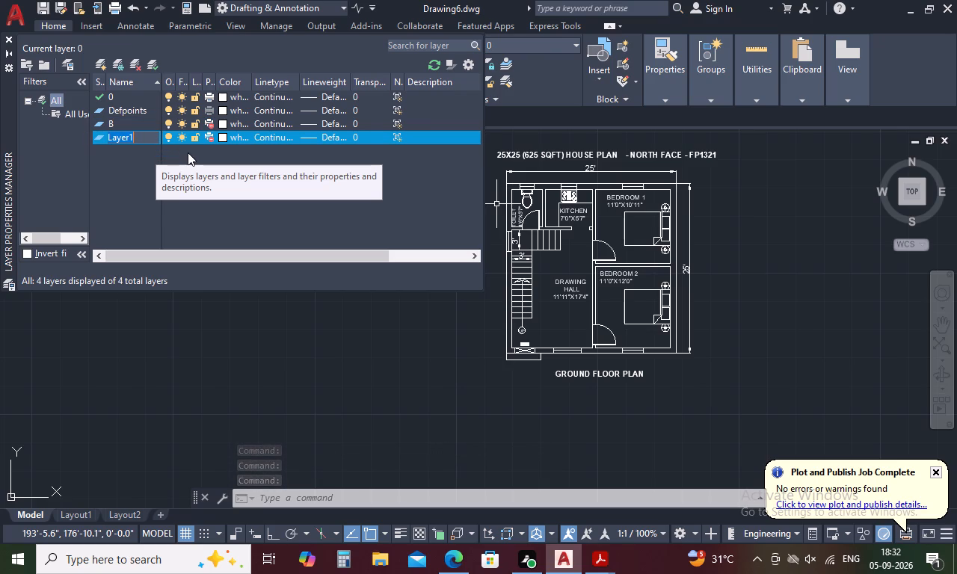
key("h")
key("space")
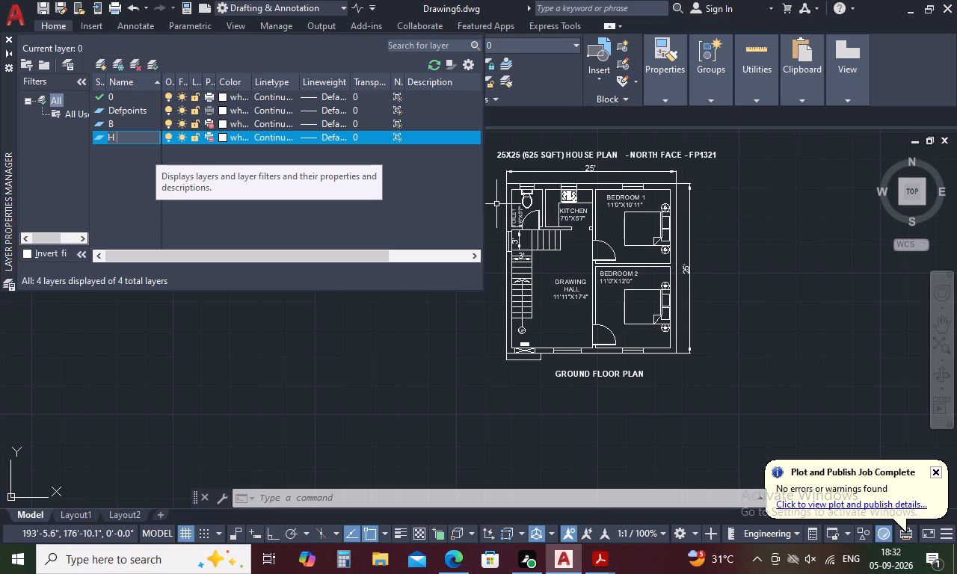
key("Return")
key("Return")
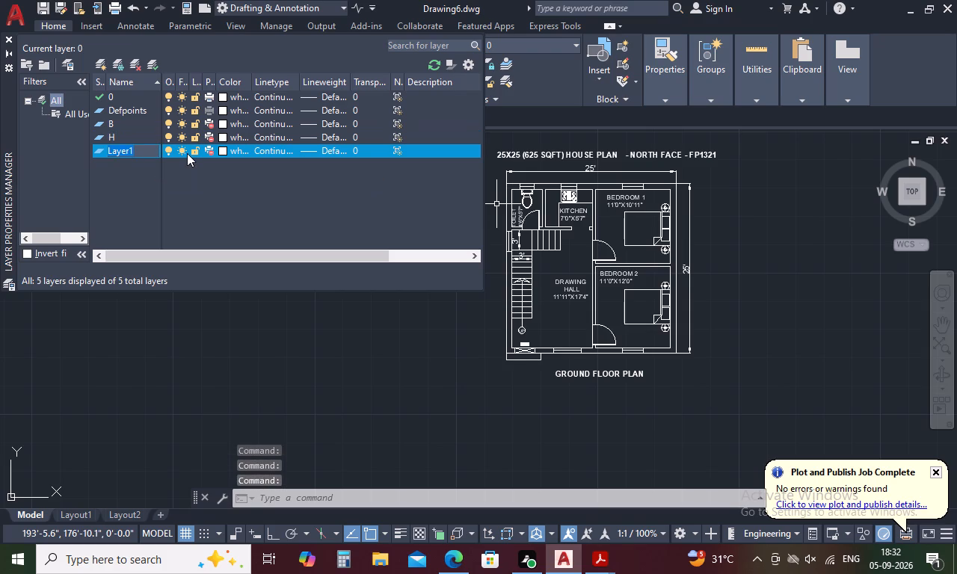
key("BackSpace")
key("g")
key("Return")
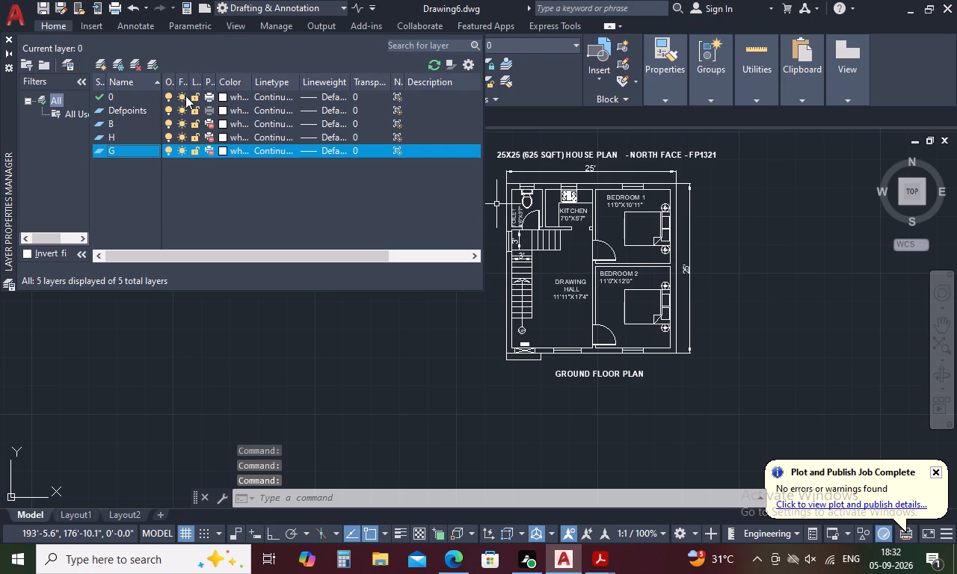
Assign index colours to the new layers: 15 for B, 253 for H and 240 for G.
left_click(130, 117)
left_click(223, 124)
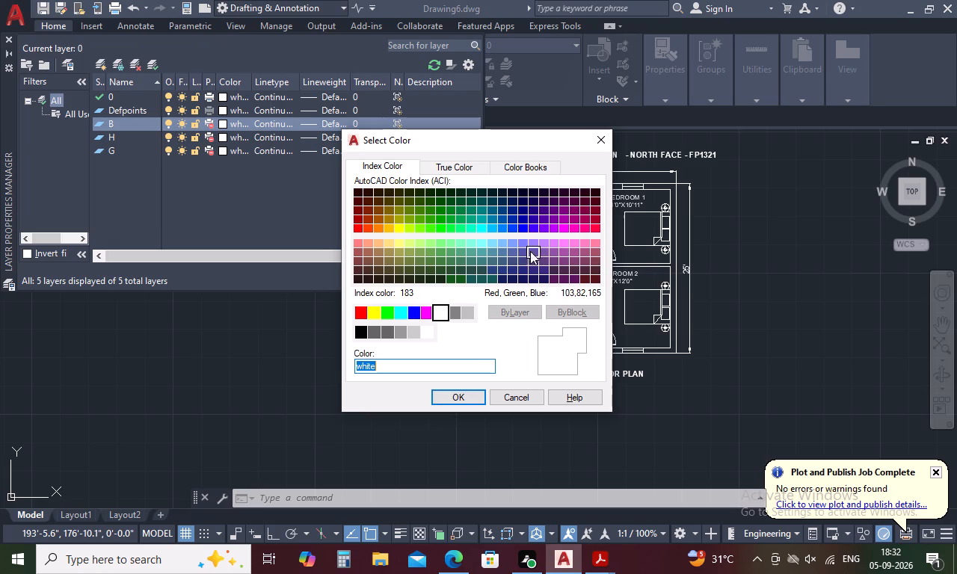
left_click(360, 262)
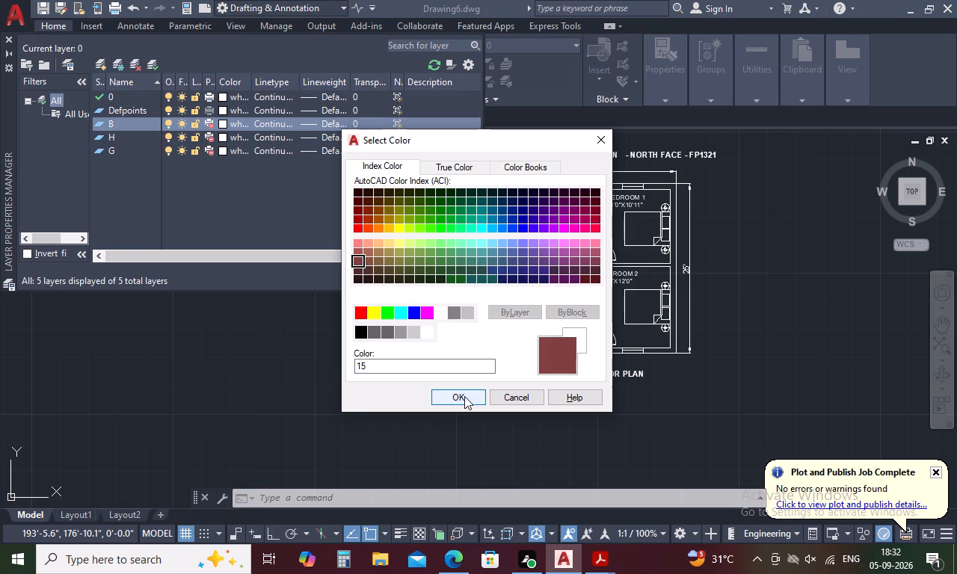
left_click(464, 396)
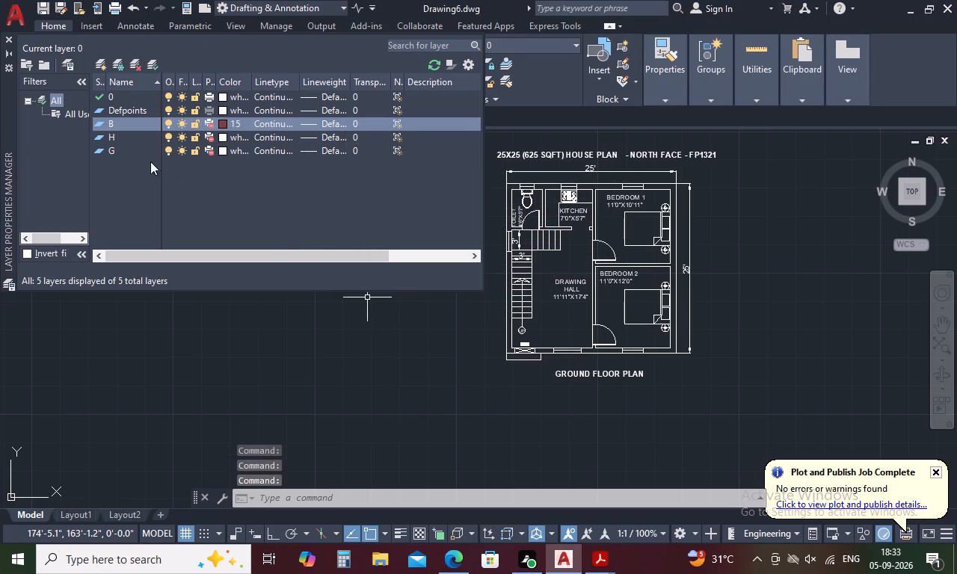
left_click(224, 139)
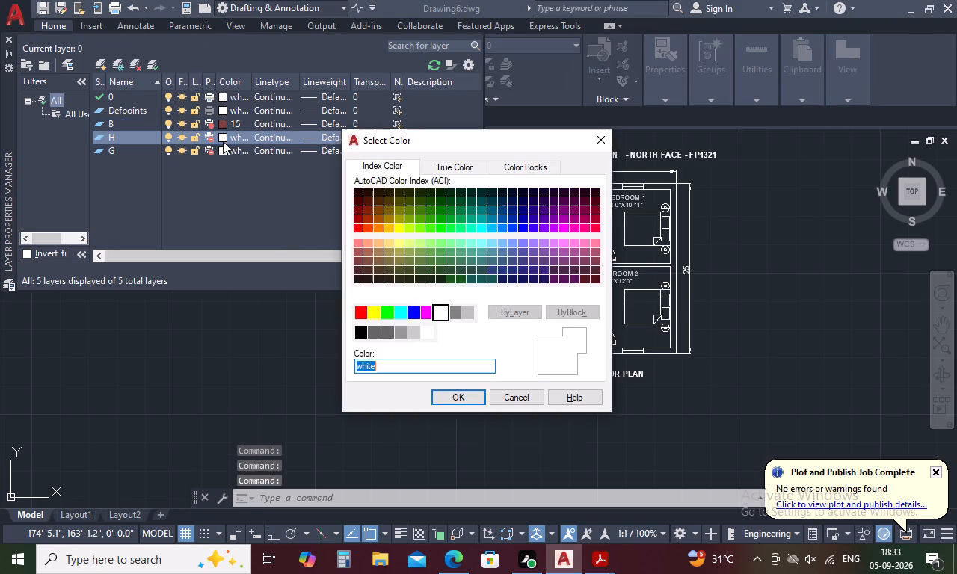
left_click(403, 335)
left_click(451, 397)
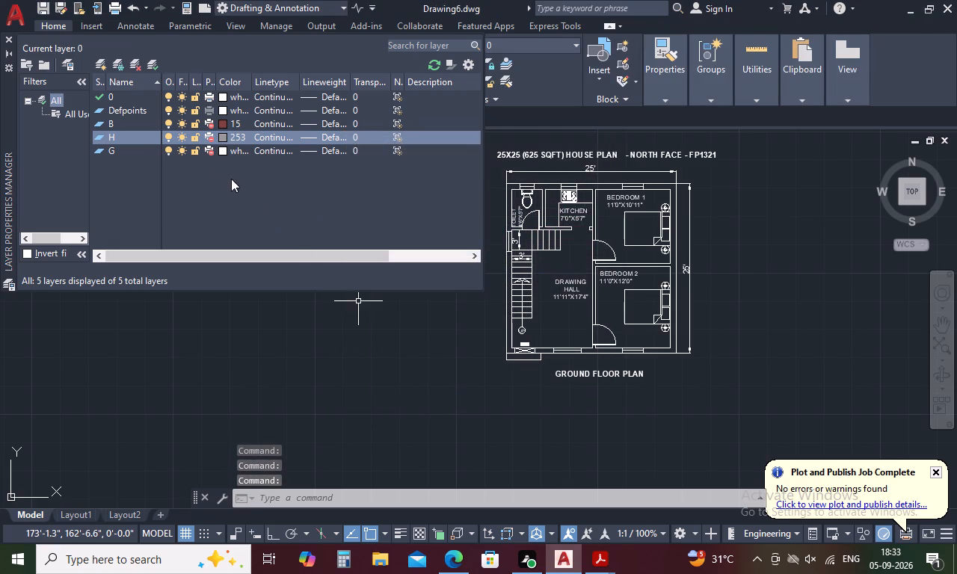
left_click(225, 149)
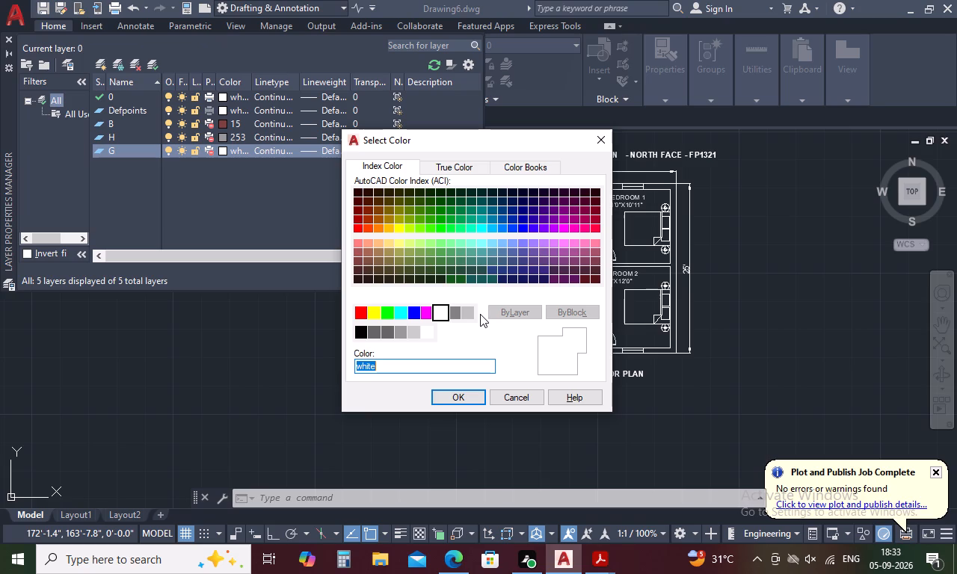
left_click(596, 232)
left_click(471, 401)
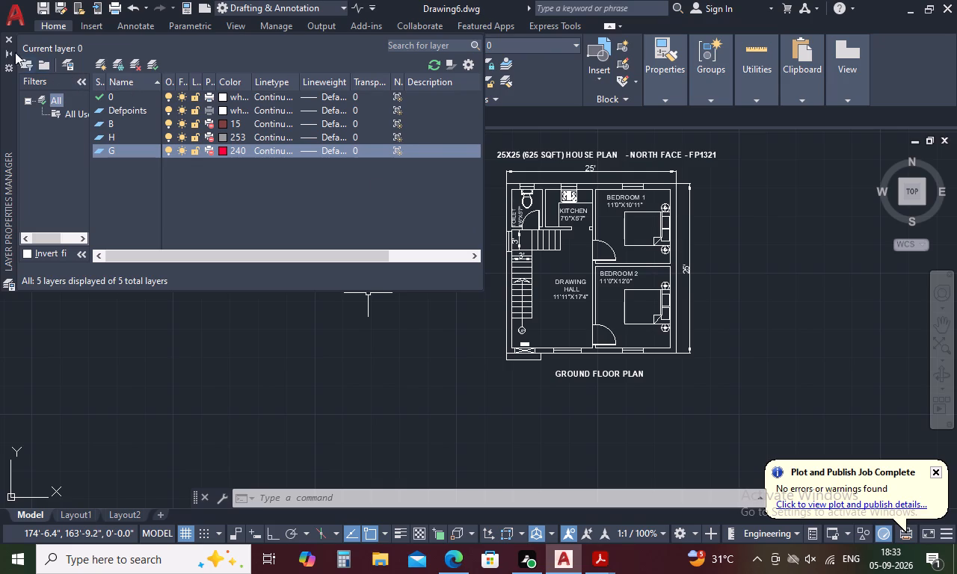
left_click(4, 35)
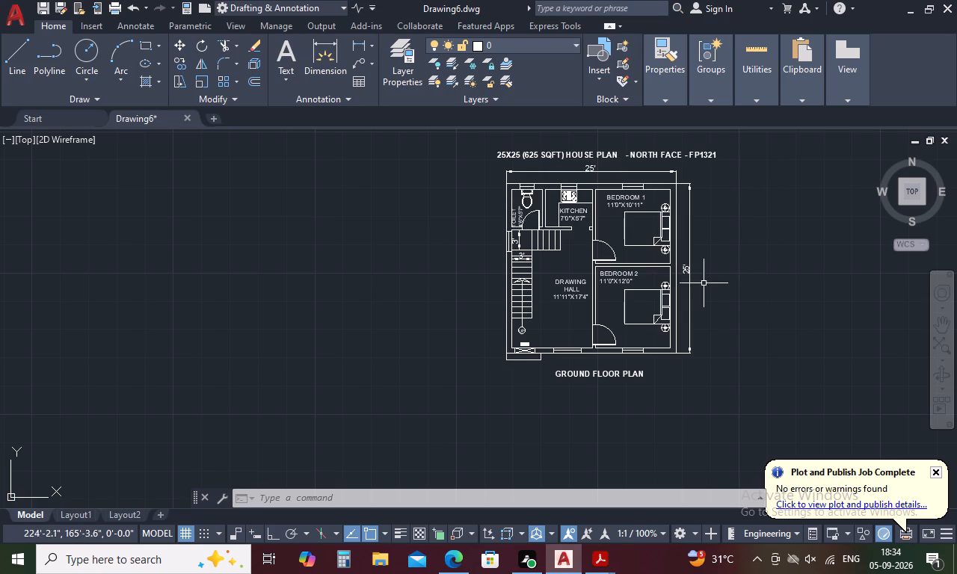
Put the bed and side-table blocks in Bedroom 1 and Bedroom 2 on layer B.
left_click(668, 305)
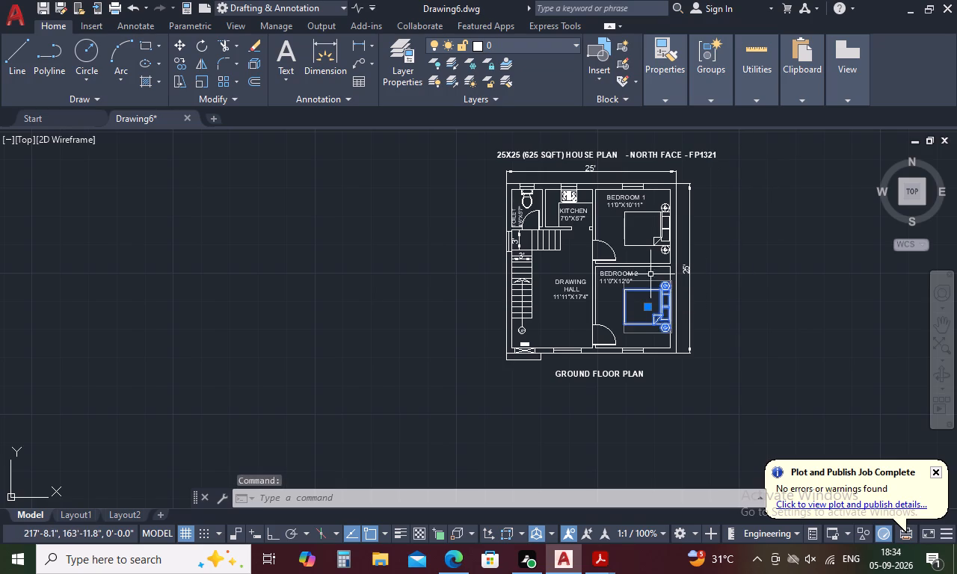
left_click(660, 226)
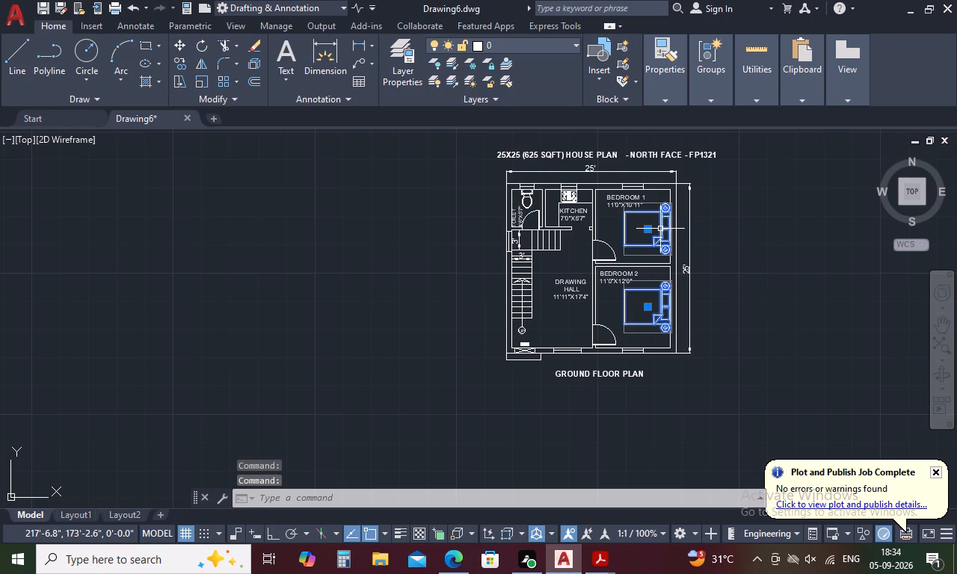
key("ctrl+1")
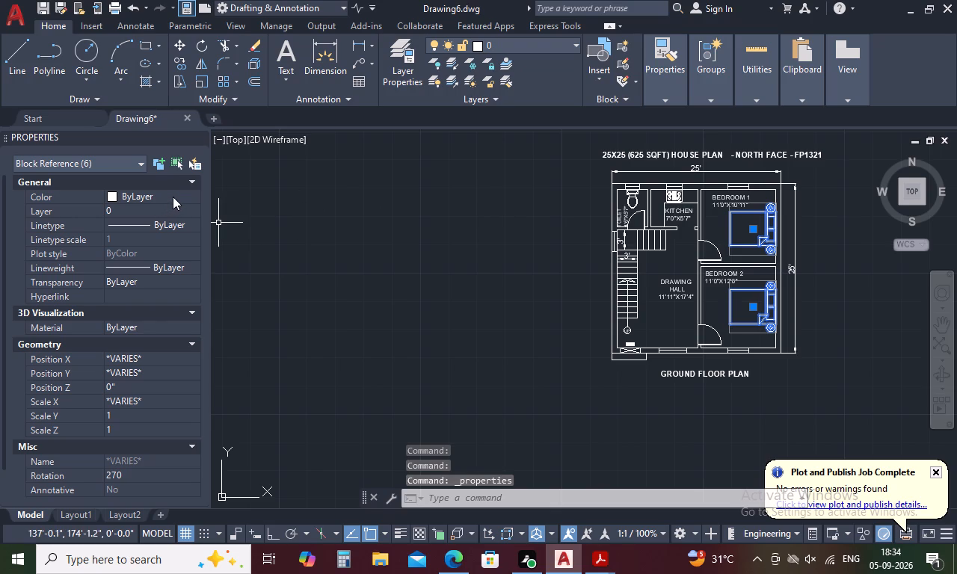
left_click(173, 197)
left_click(195, 197)
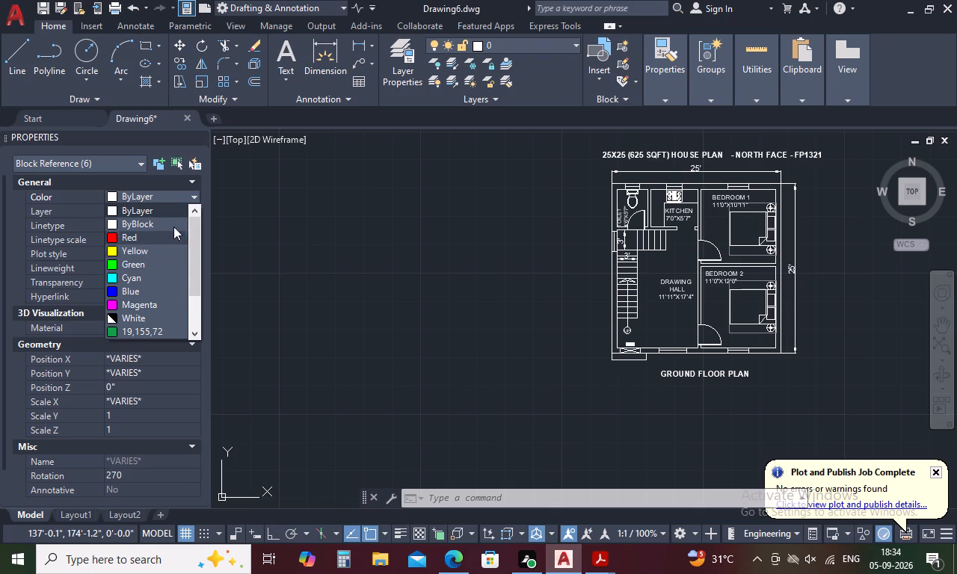
left_click(240, 215)
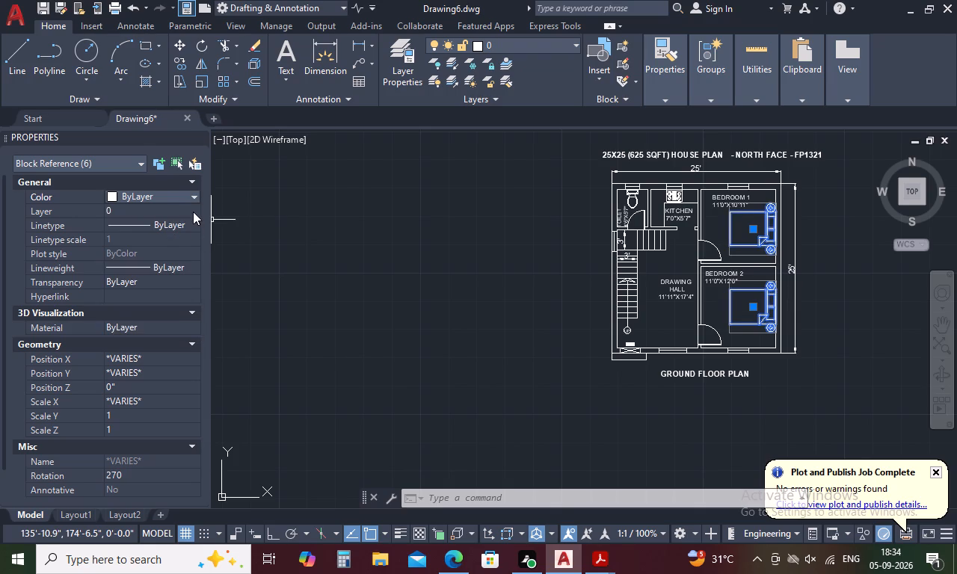
double_click(193, 210)
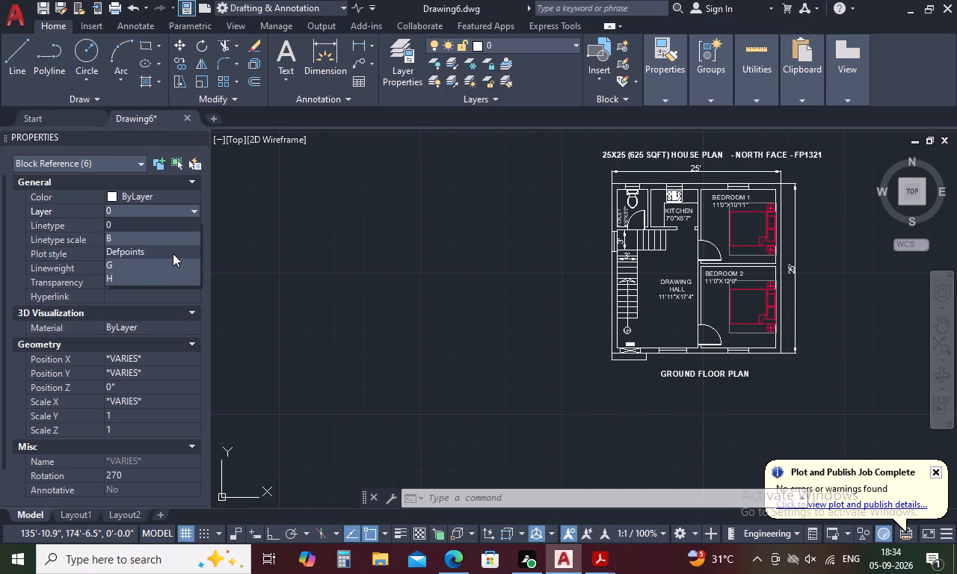
left_click(109, 238)
left_click(482, 352)
key("Escape")
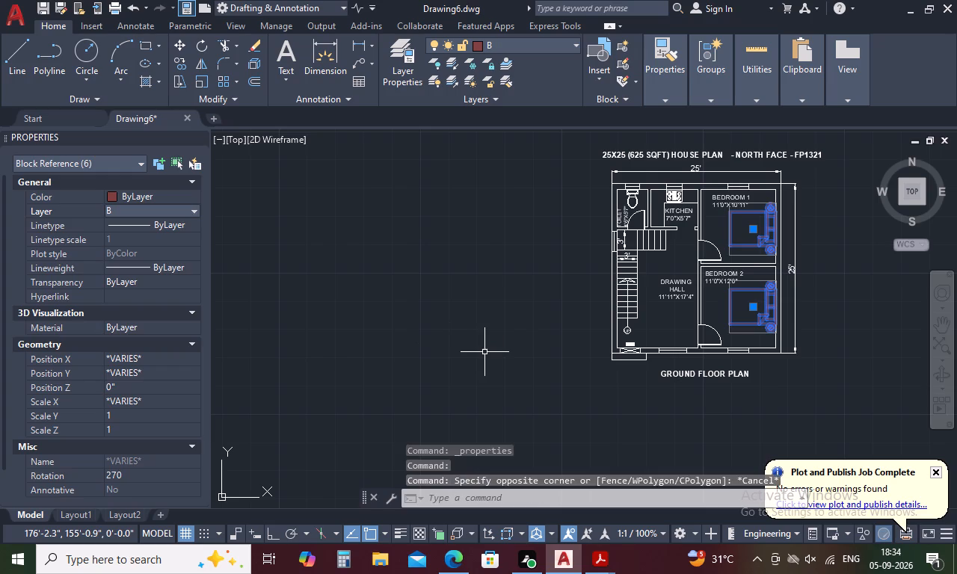
key("Escape")
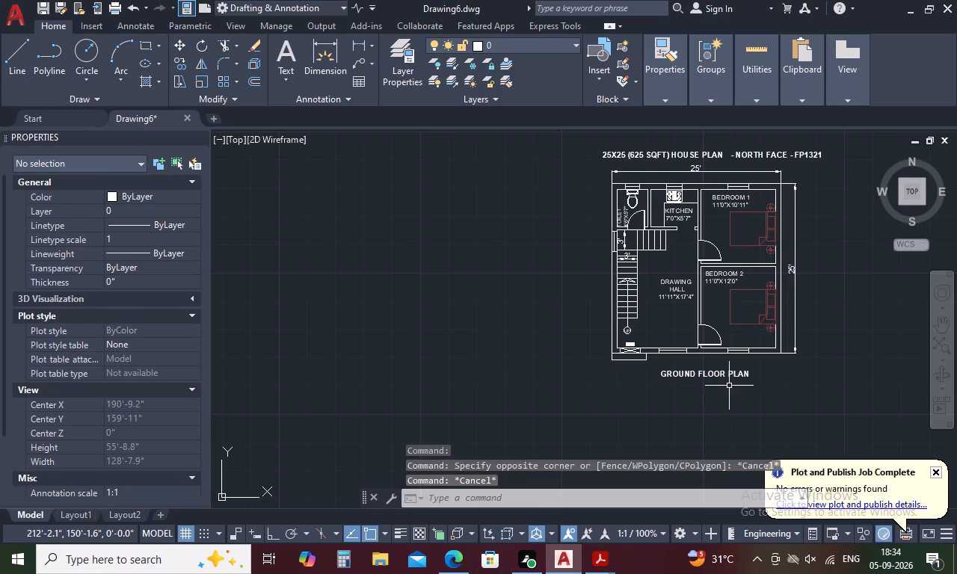
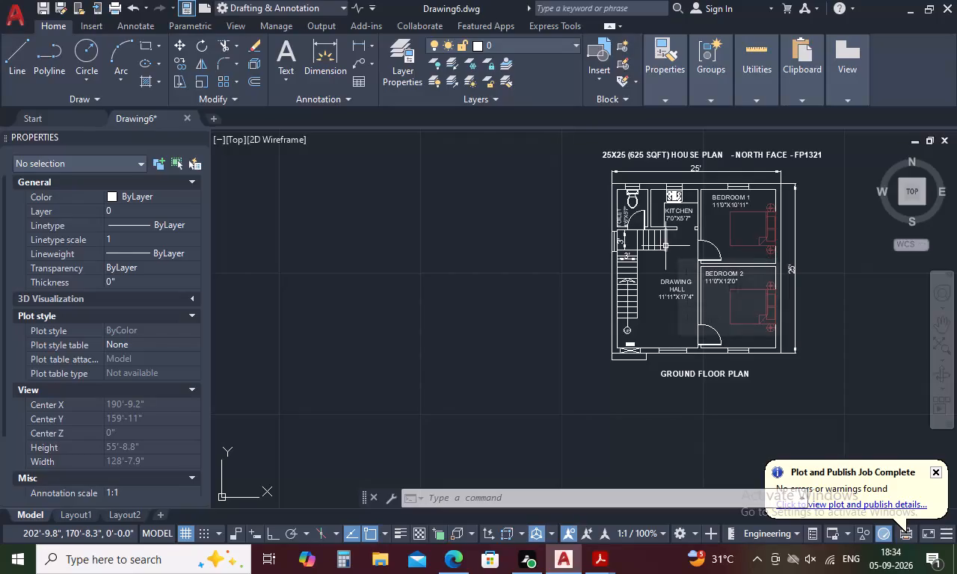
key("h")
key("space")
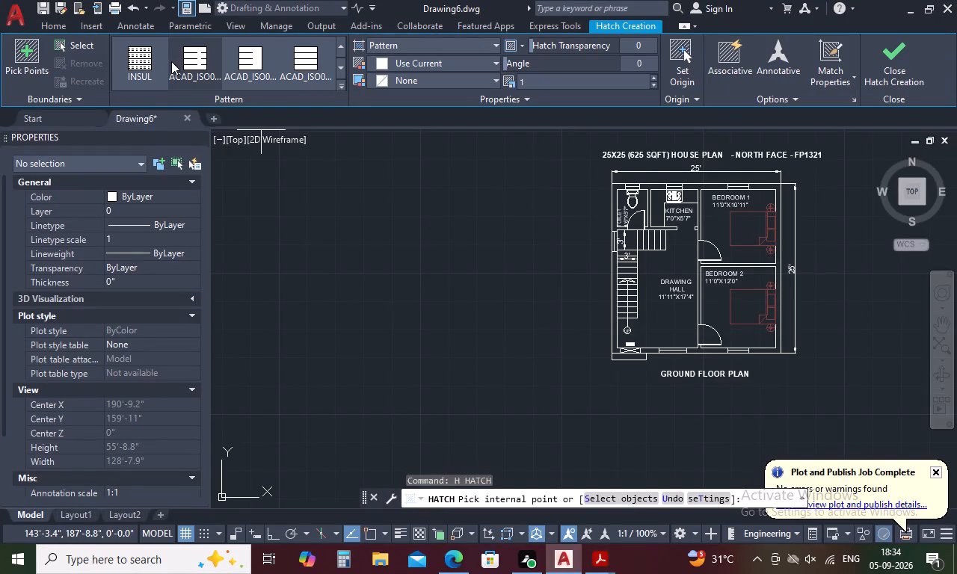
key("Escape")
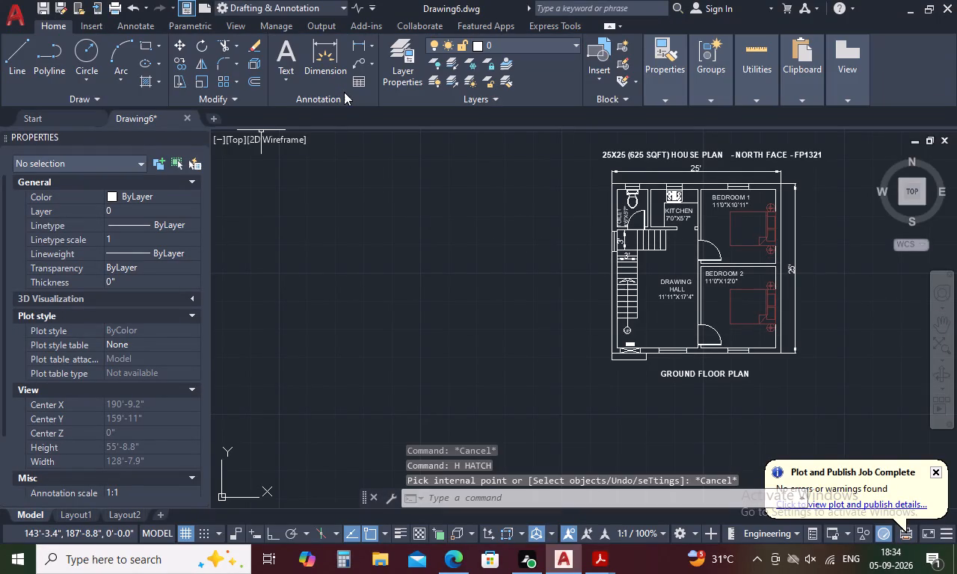
Extend the inner faces of the outer walls across the partition junctions at the toilet, kitchen and both bedrooms.
type("EX")
key("space")
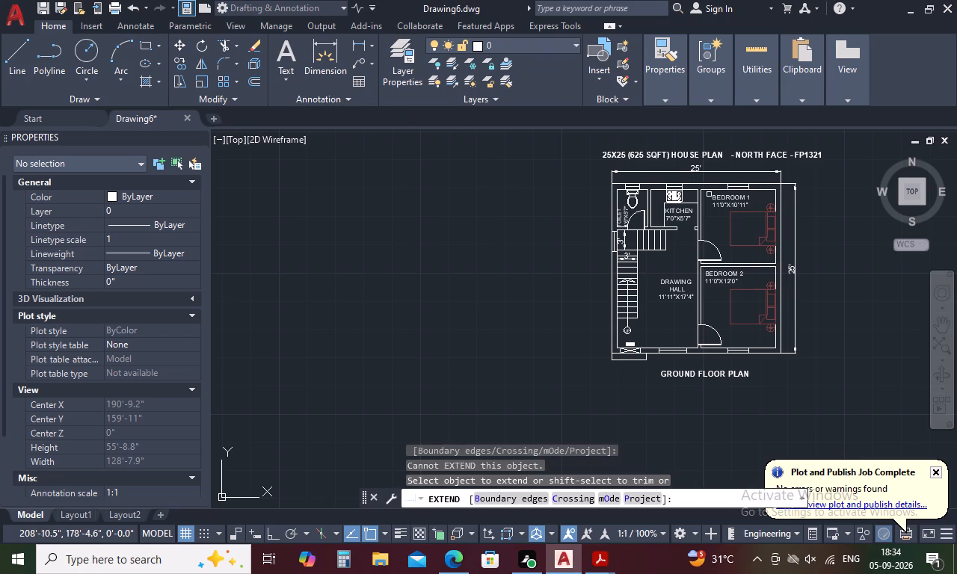
left_click(692, 191)
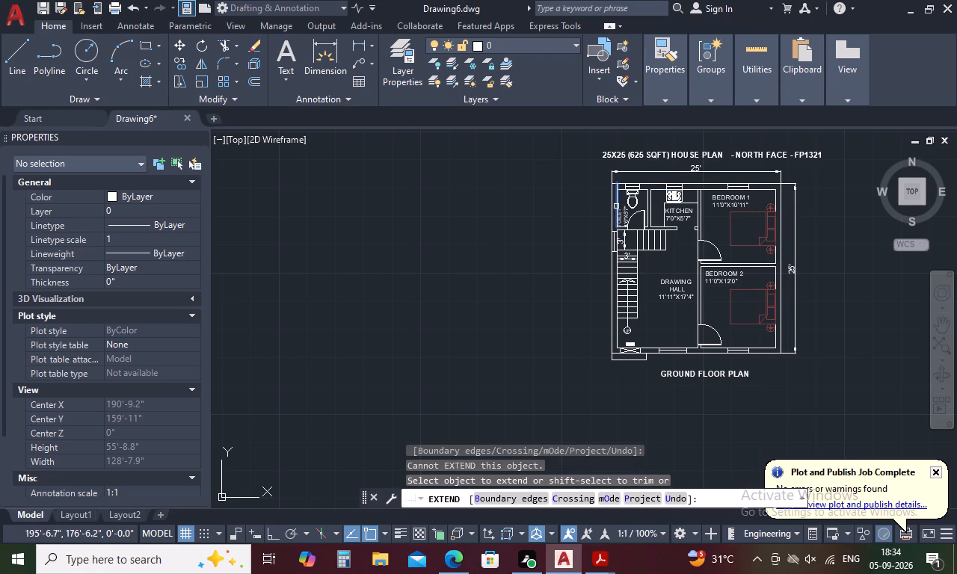
scroll(618, 203, "up", 3)
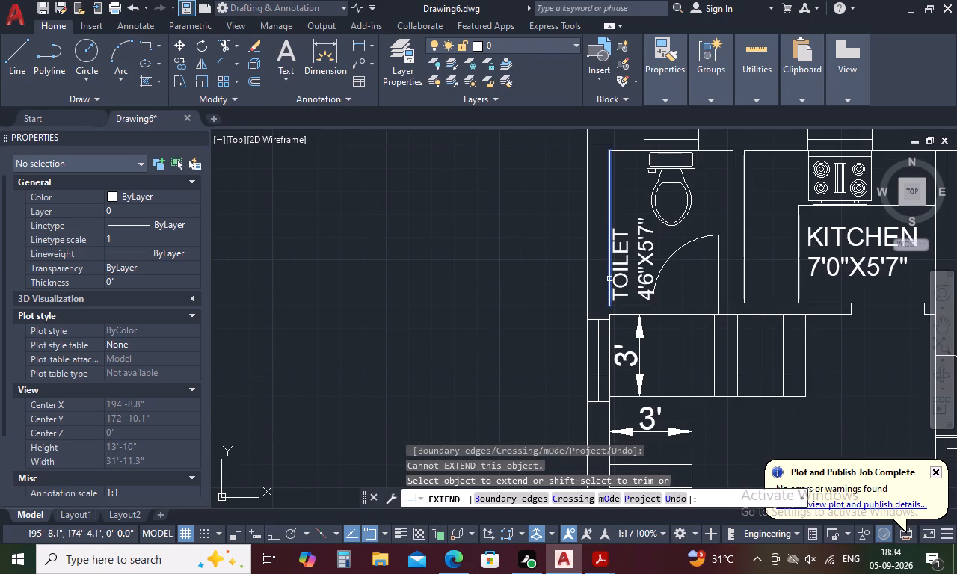
left_click(608, 294)
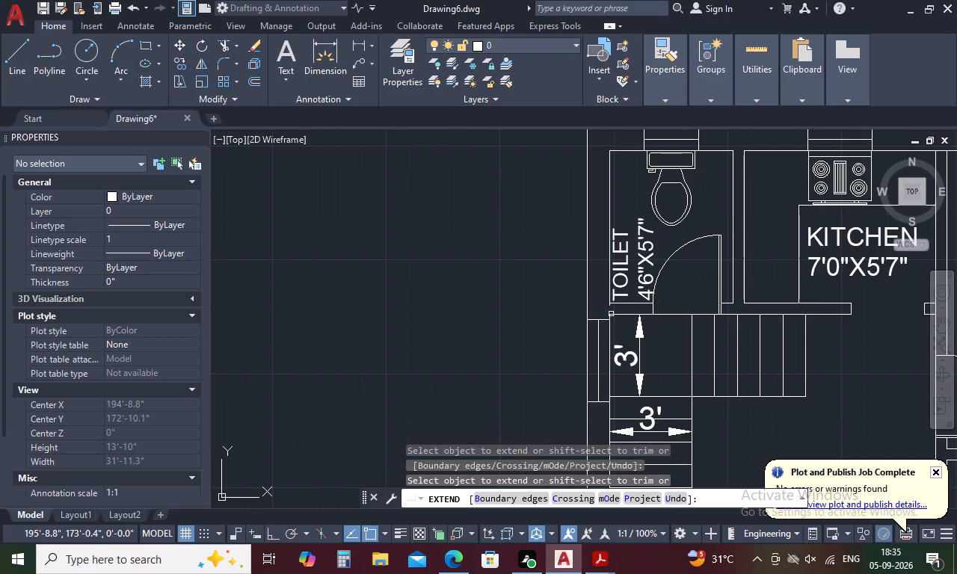
scroll(608, 307, "up", 3)
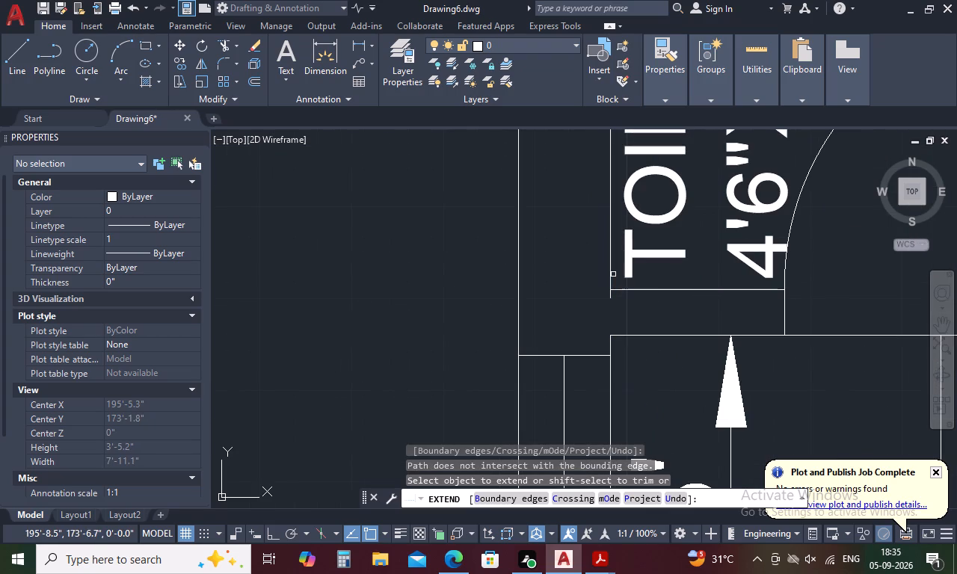
left_click(612, 280)
scroll(612, 276, "down", 4)
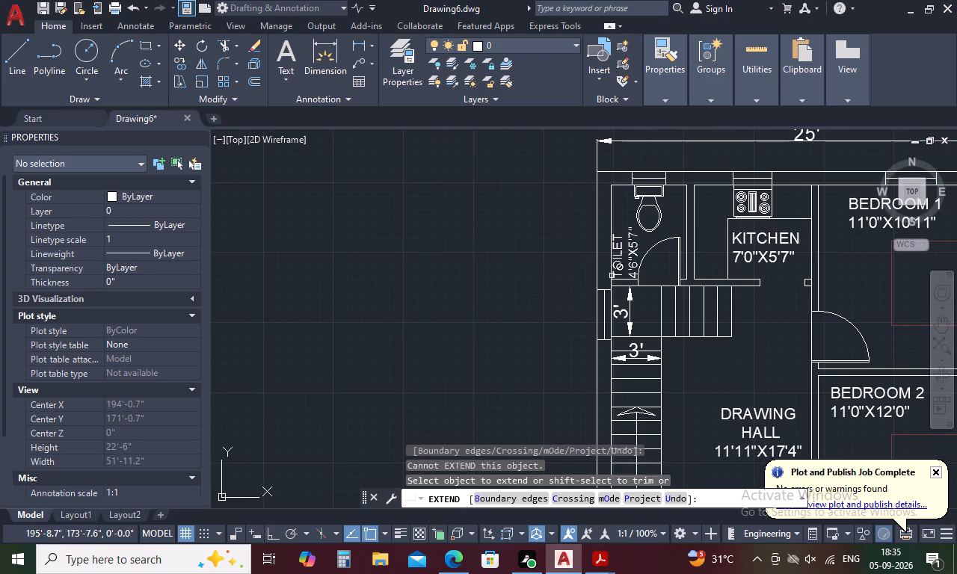
scroll(612, 276, "down", 2)
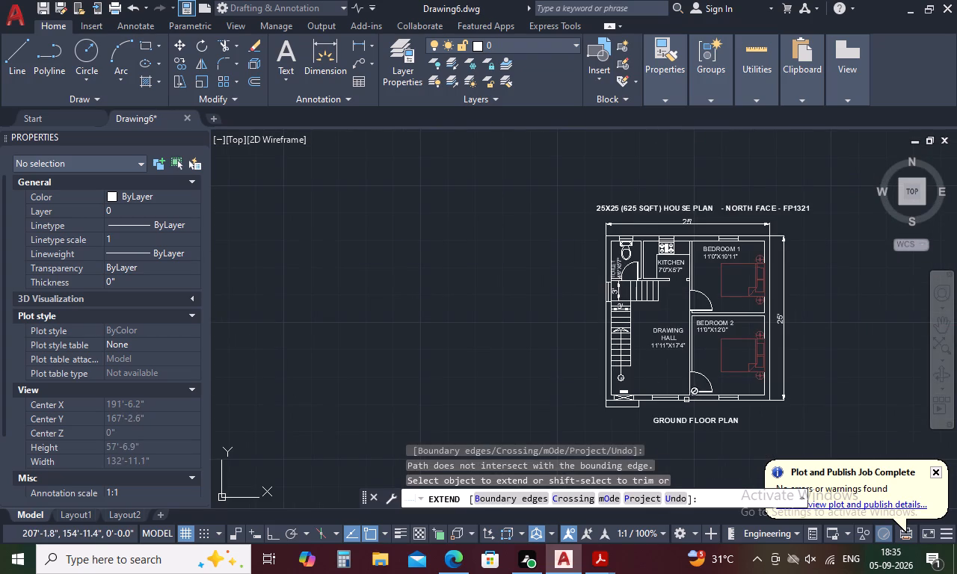
scroll(686, 400, "up", 4)
left_click(673, 370)
scroll(677, 370, "down", 3)
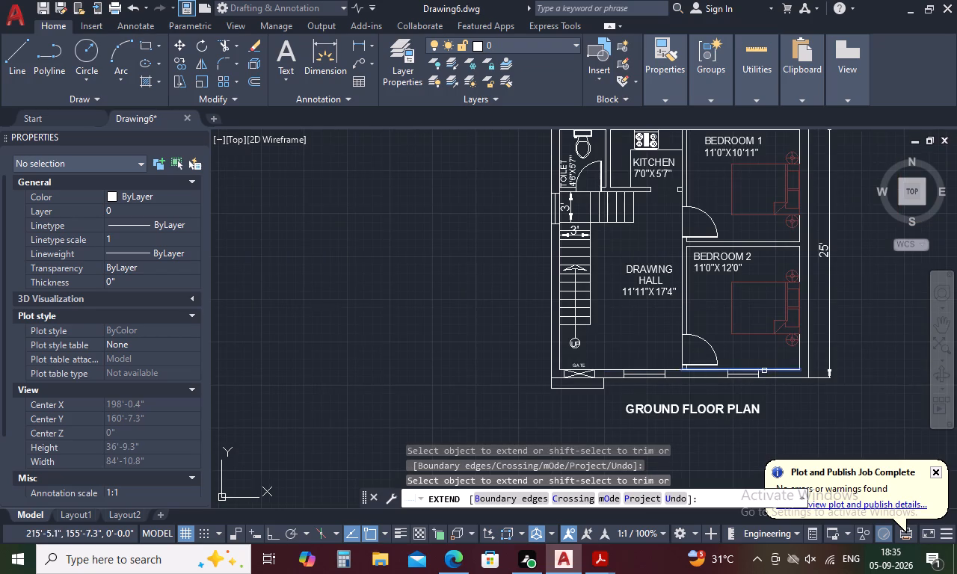
left_click(798, 229)
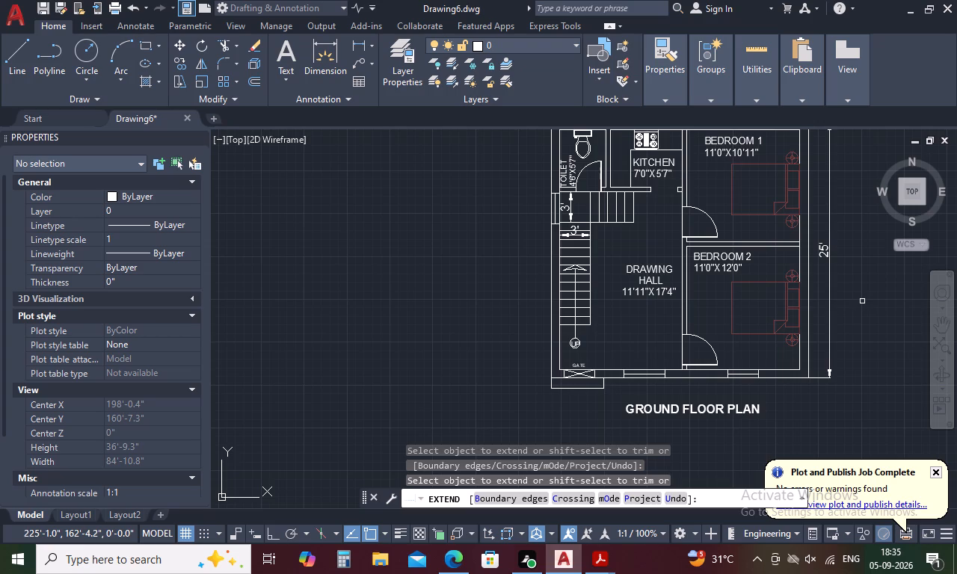
scroll(864, 300, "down", 1)
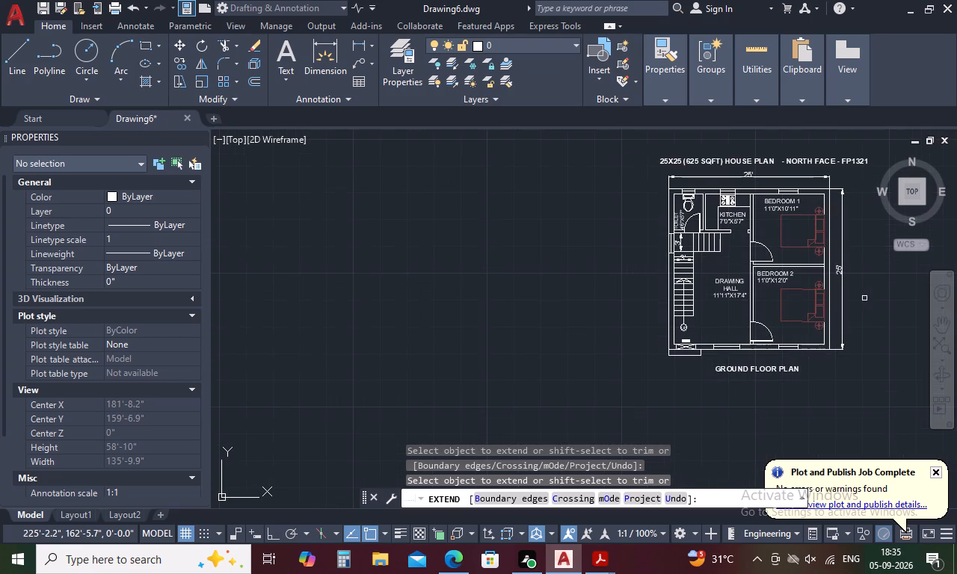
scroll(853, 229, "up", 1)
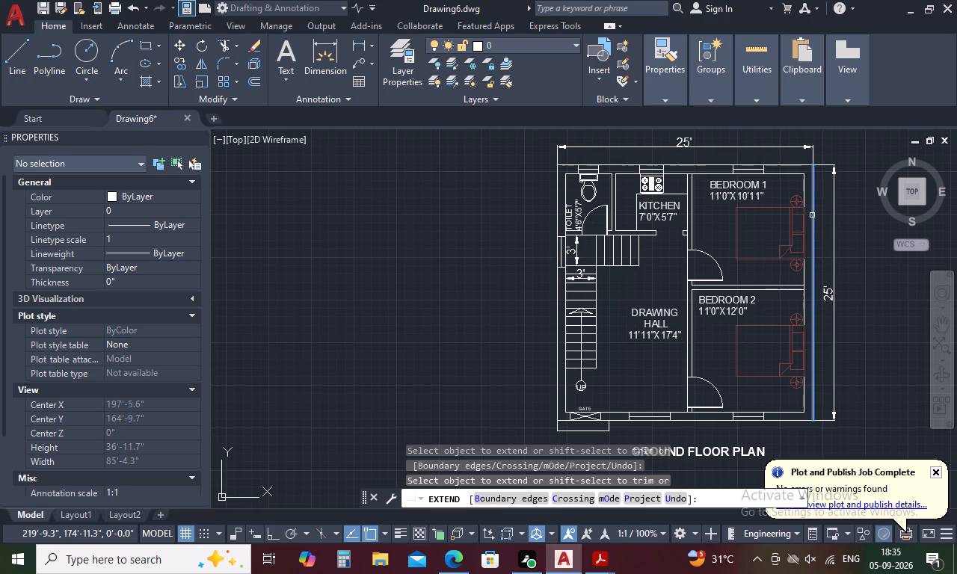
Hatch the top wall segments, the toilet's outer wall and the partitions beside the toilet and kitchen with the ANSI31 pattern.
type("H")
key("space")
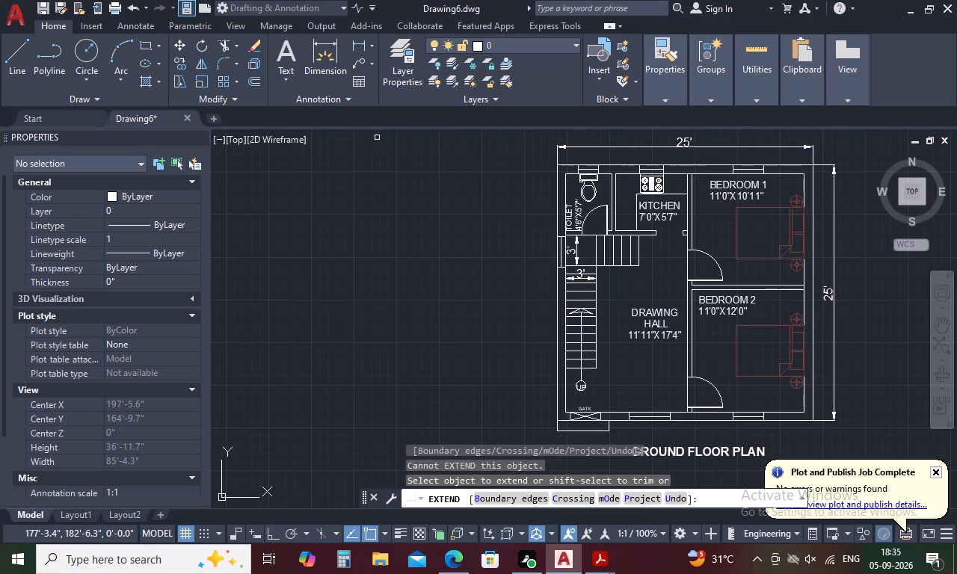
key("Escape")
type("H")
key("space")
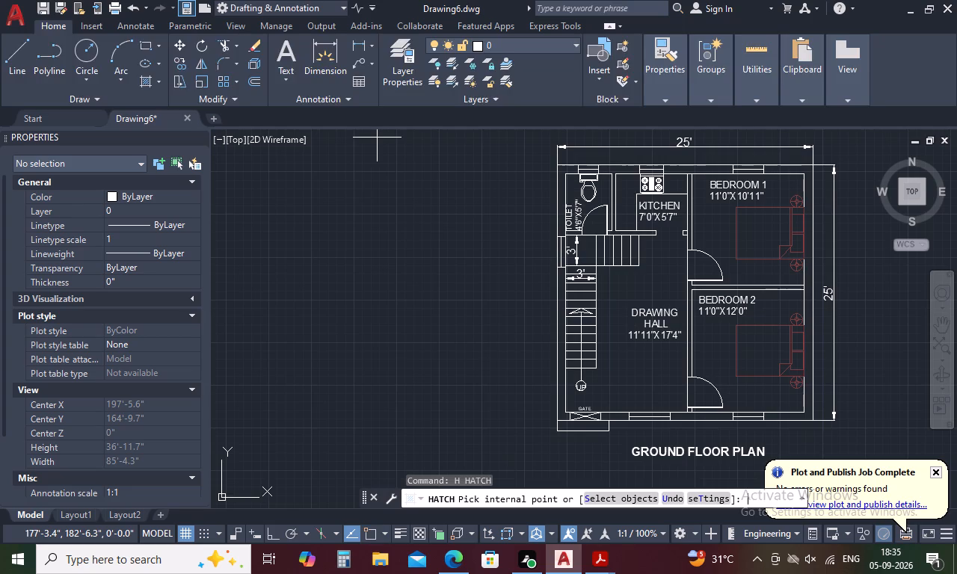
left_click(338, 43)
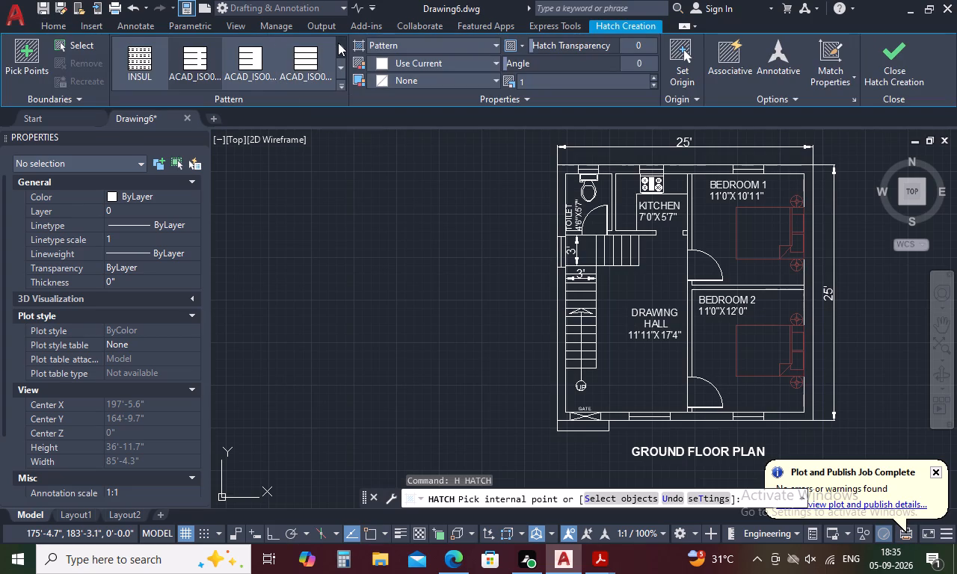
left_click(339, 43)
triple_click(339, 43)
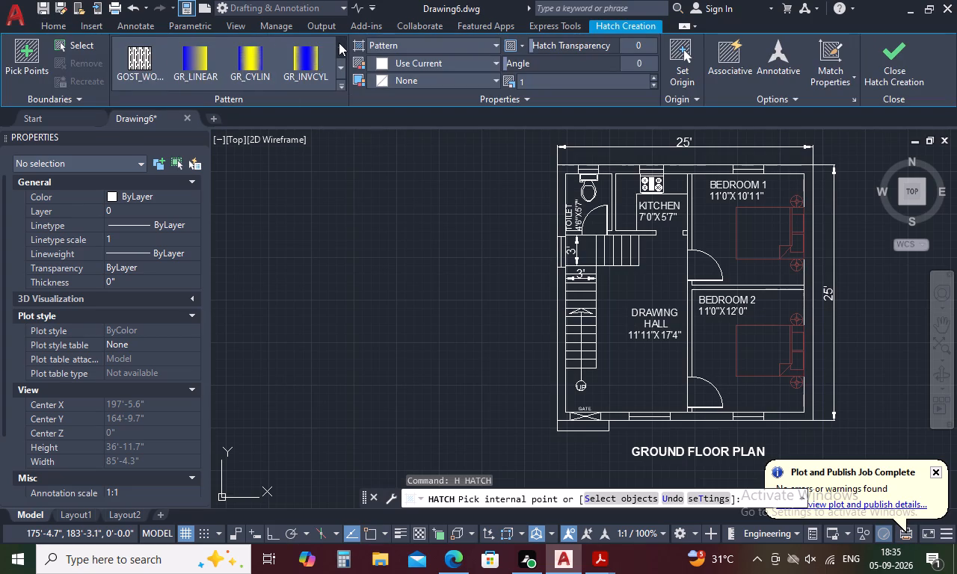
left_click(339, 43)
left_click(339, 43)
left_click(339, 43)
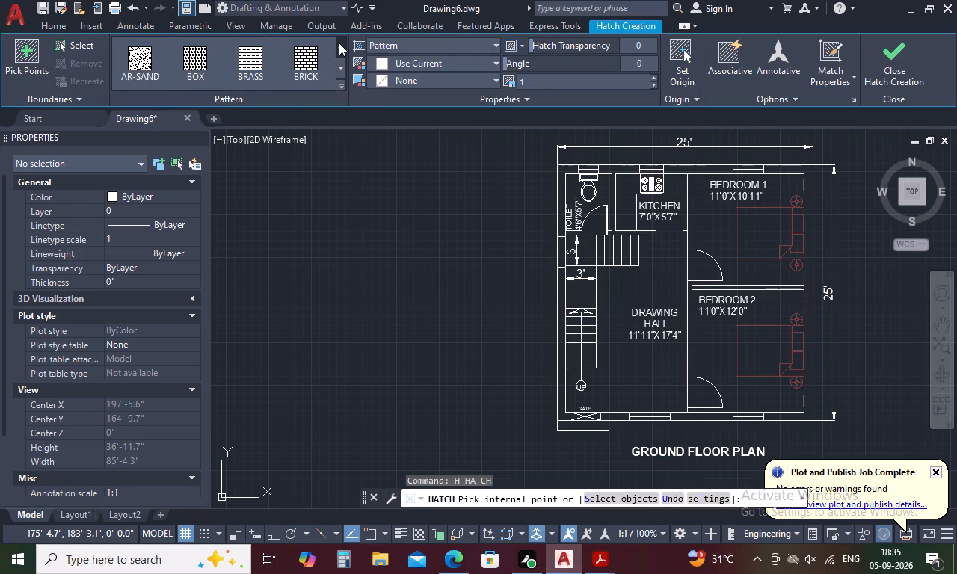
left_click(339, 43)
triple_click(339, 43)
double_click(339, 43)
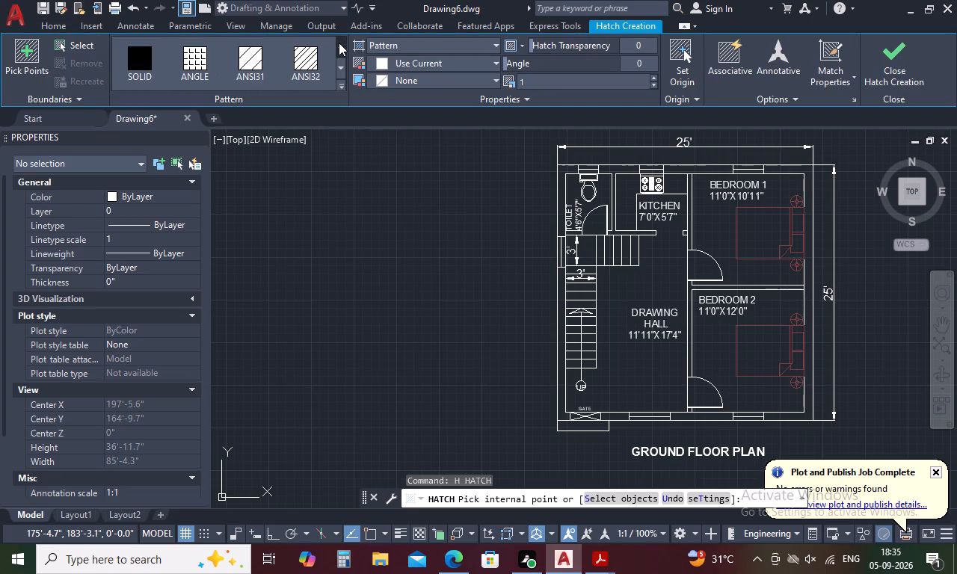
left_click(257, 64)
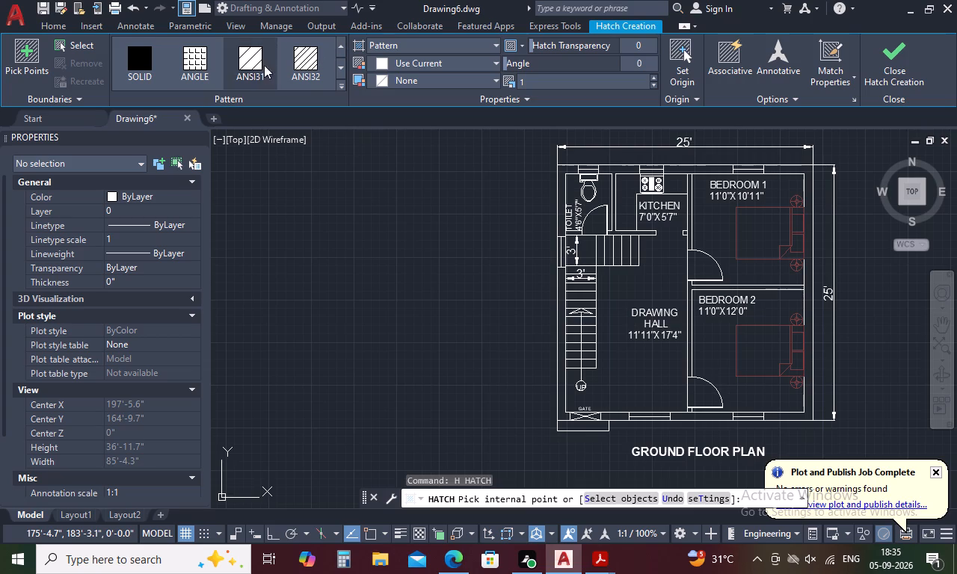
left_click(612, 170)
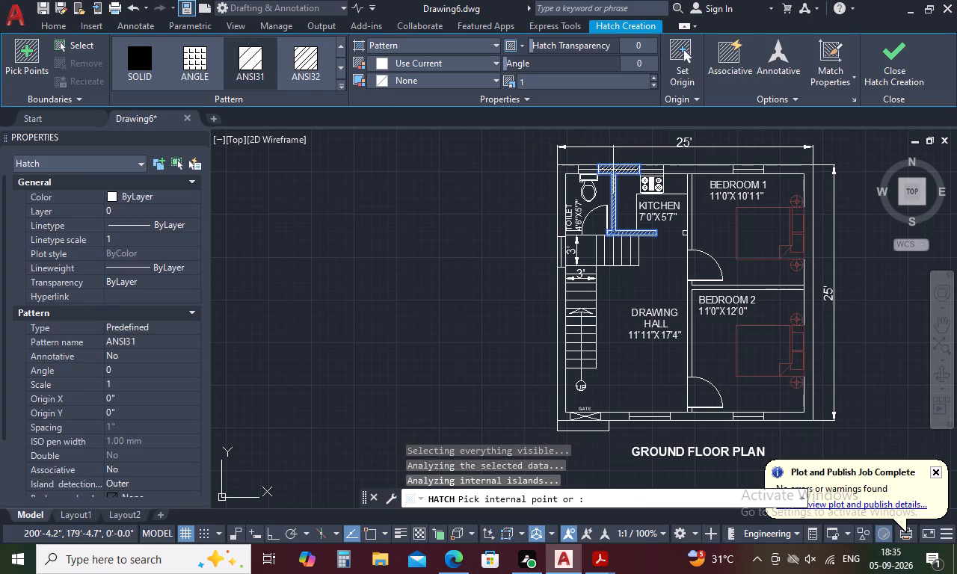
left_click(565, 169)
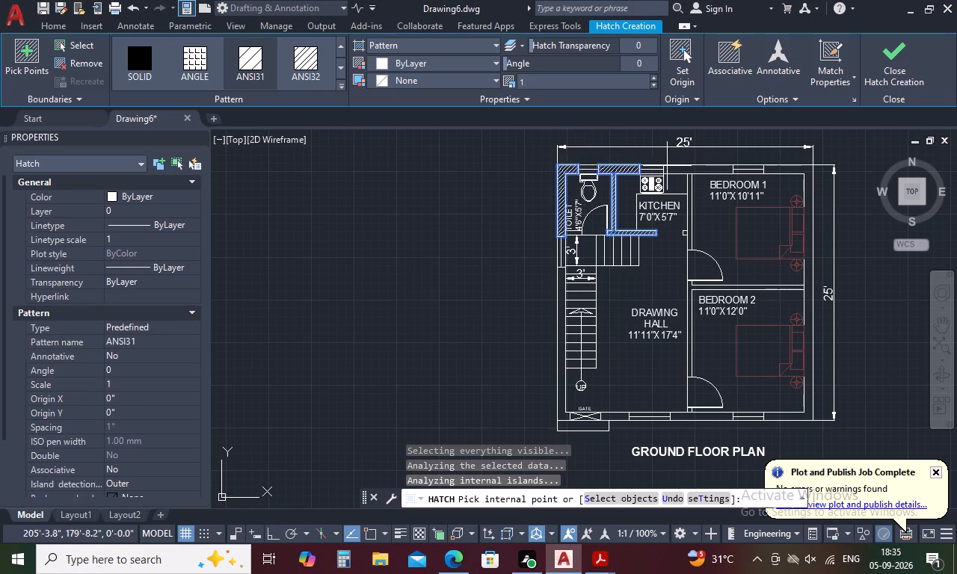
left_click(686, 169)
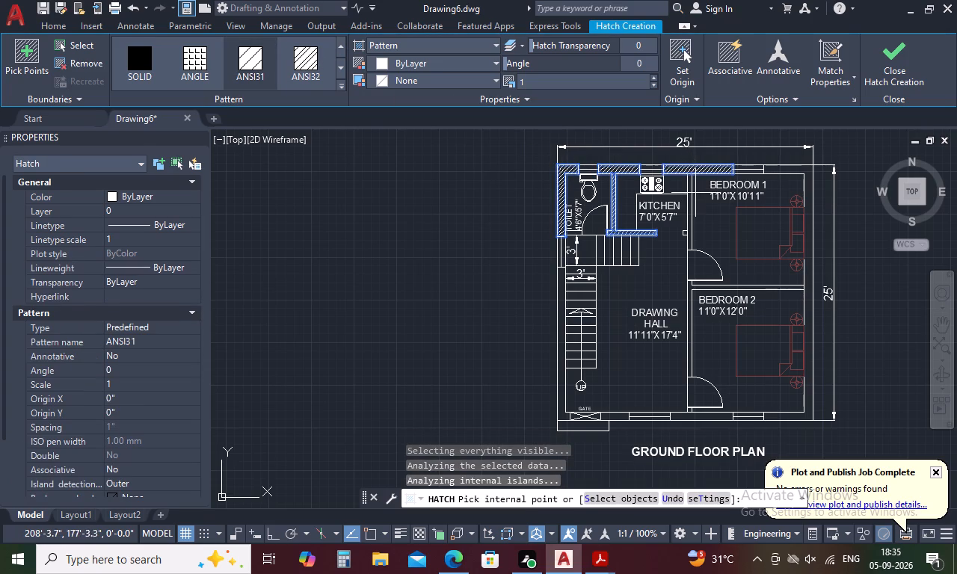
left_click(689, 203)
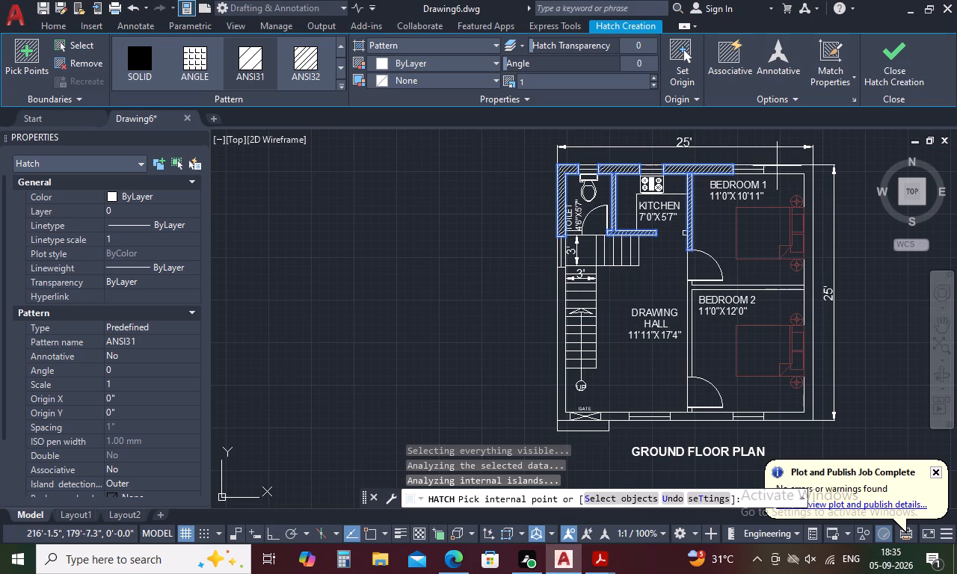
Add the right outer wall, the partitions around Bedroom 2, the bottom wall segments and the lower left wall to the ANSI31 hatch.
left_click(779, 167)
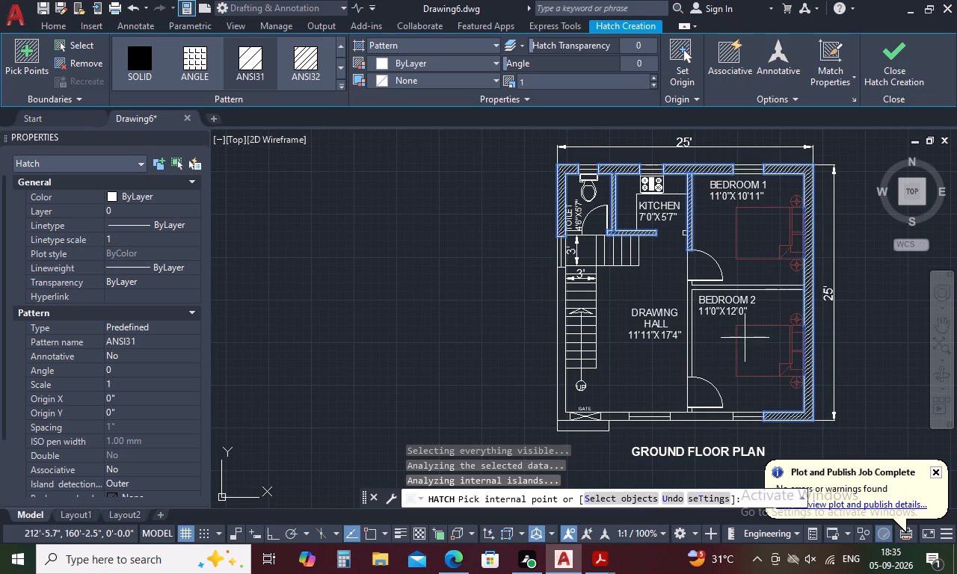
left_click(760, 288)
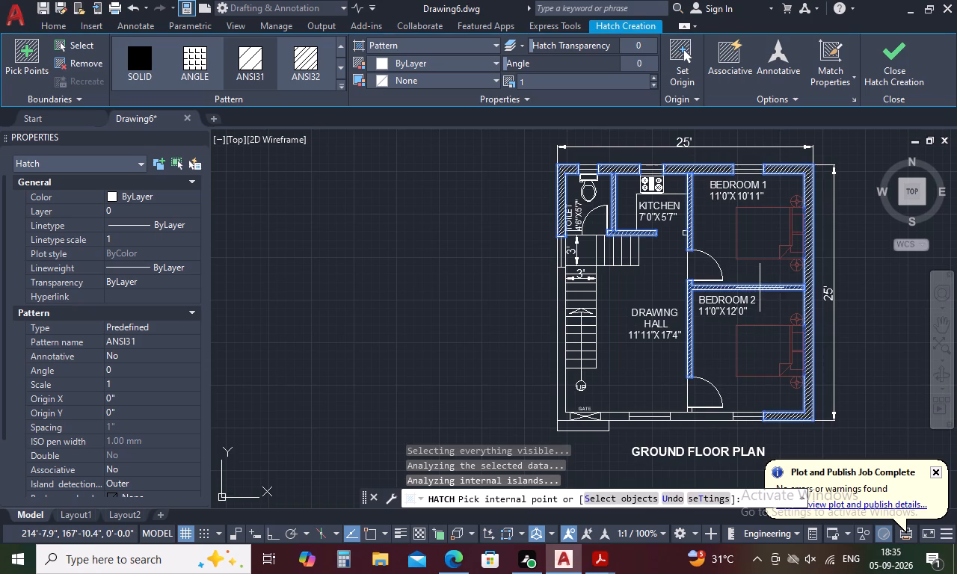
left_click(703, 417)
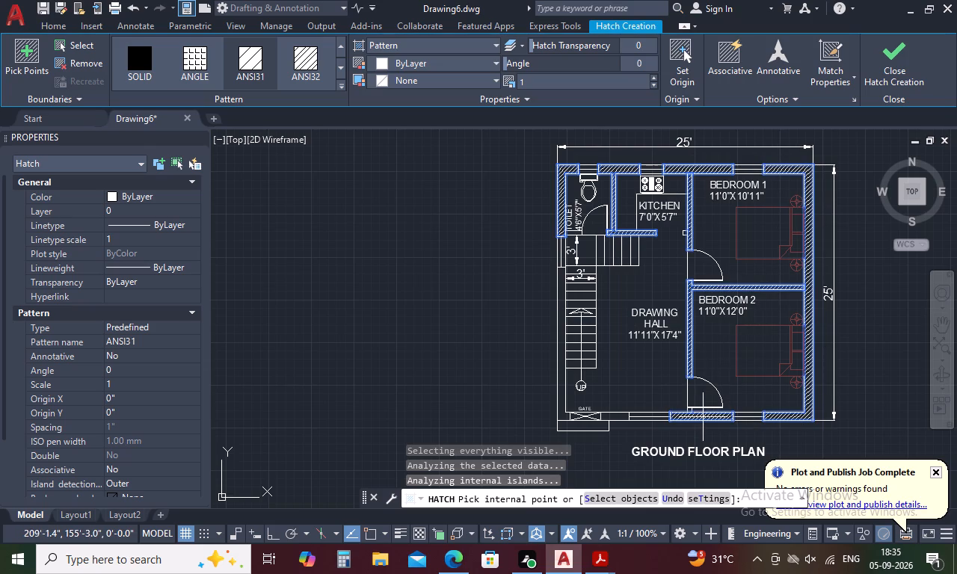
left_click(613, 417)
left_click(564, 417)
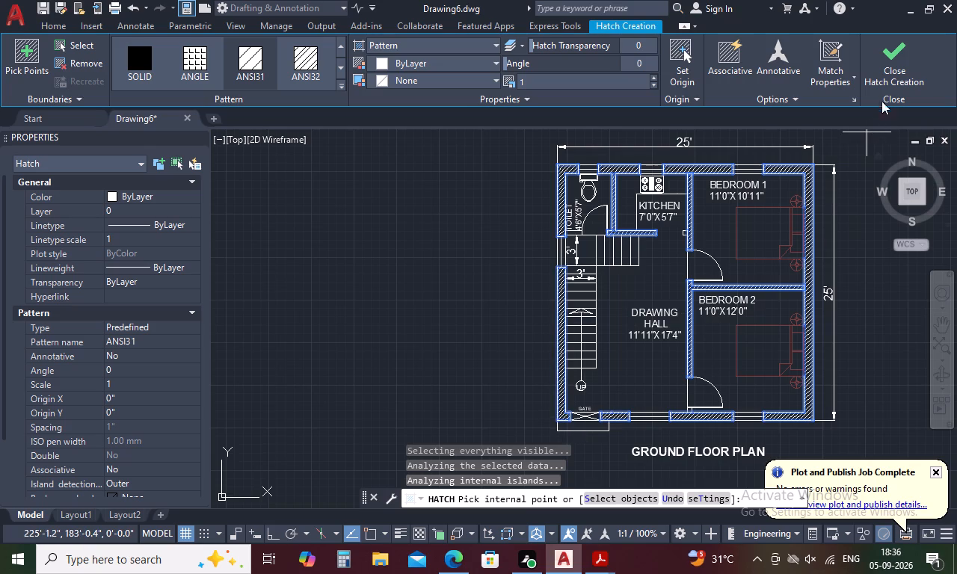
left_click(893, 82)
Extend the top wall's inner line across the end of the partition between the toilet and the kitchen.
type("EX")
key("space")
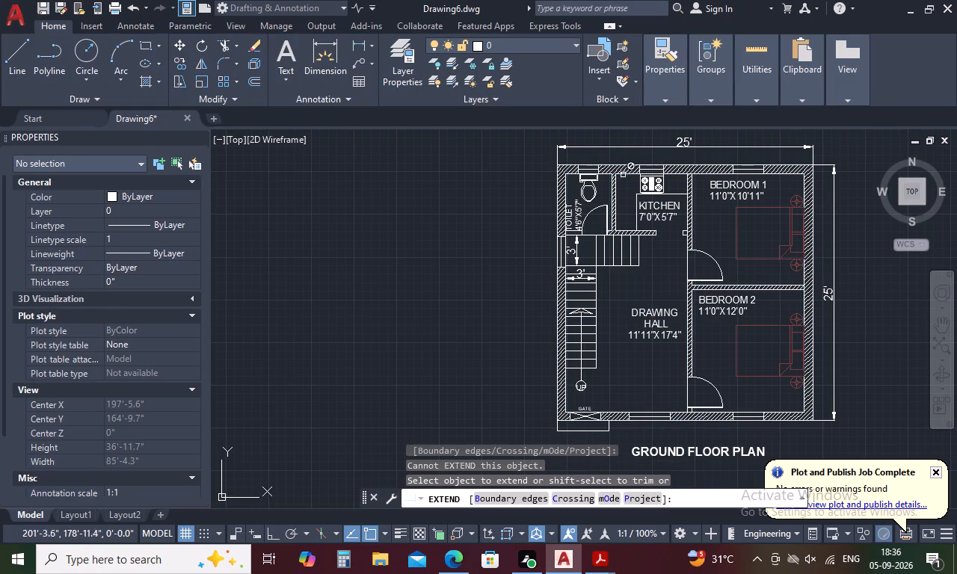
scroll(618, 172, "up", 3)
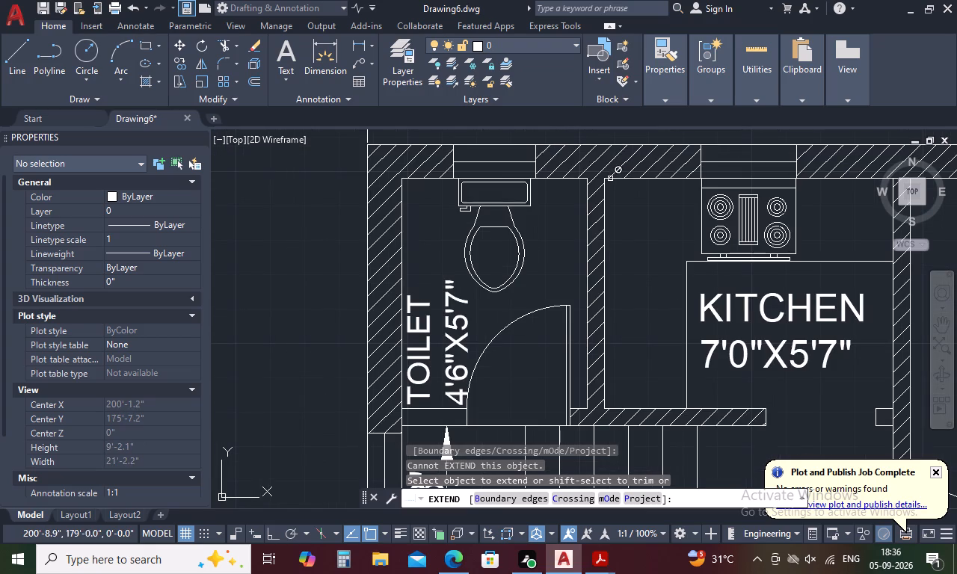
scroll(608, 175, "up", 4)
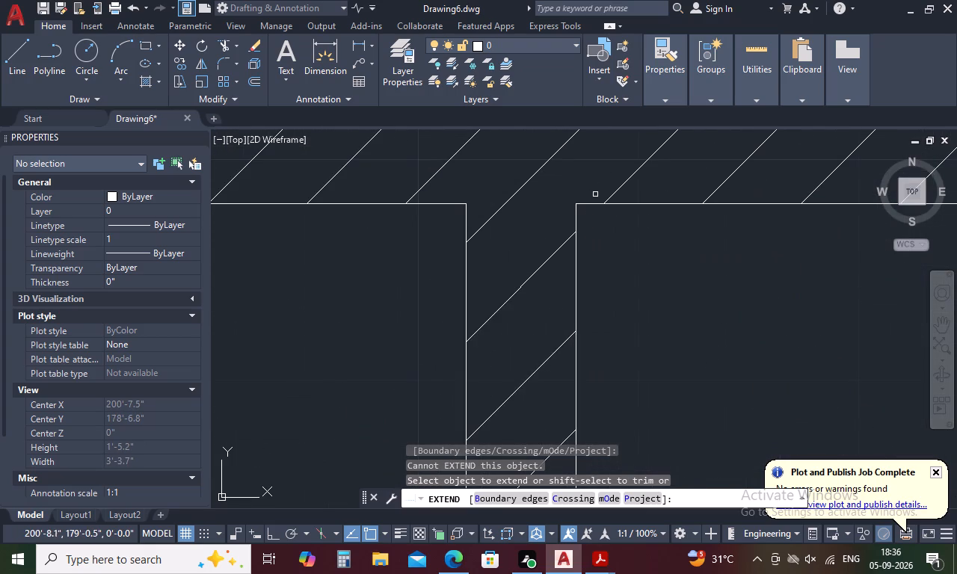
left_click(588, 203)
left_click(547, 204)
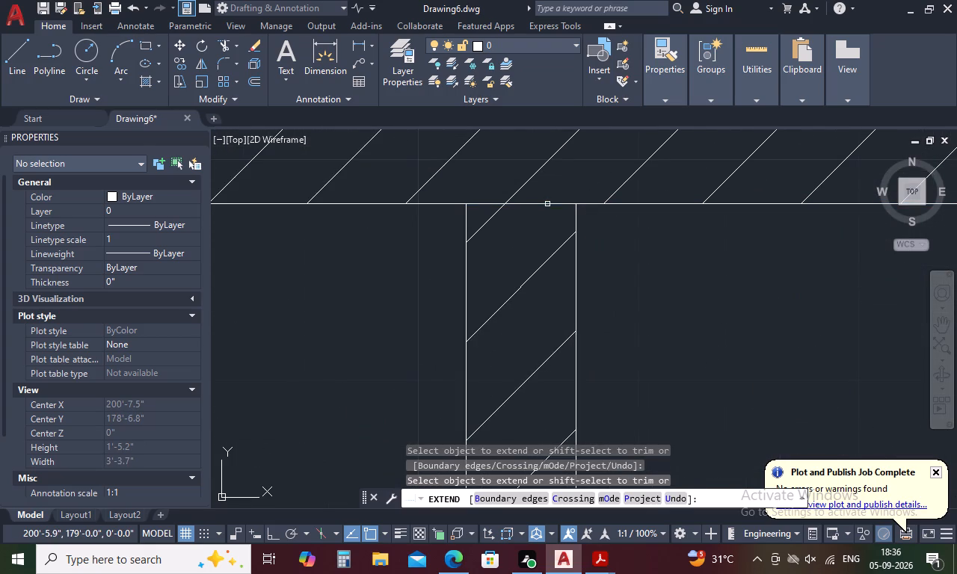
scroll(544, 198, "down", 4)
key("Escape")
Hatch the short wall stubs below the Bedroom 2 door and beside the kitchen opening with the ANSI31 pattern.
scroll(584, 224, "down", 1)
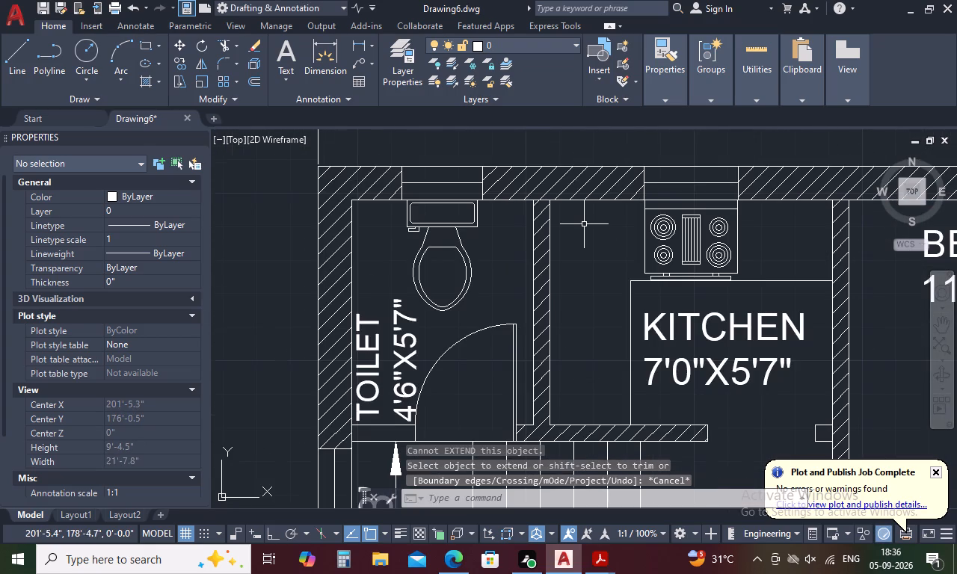
scroll(584, 224, "down", 2)
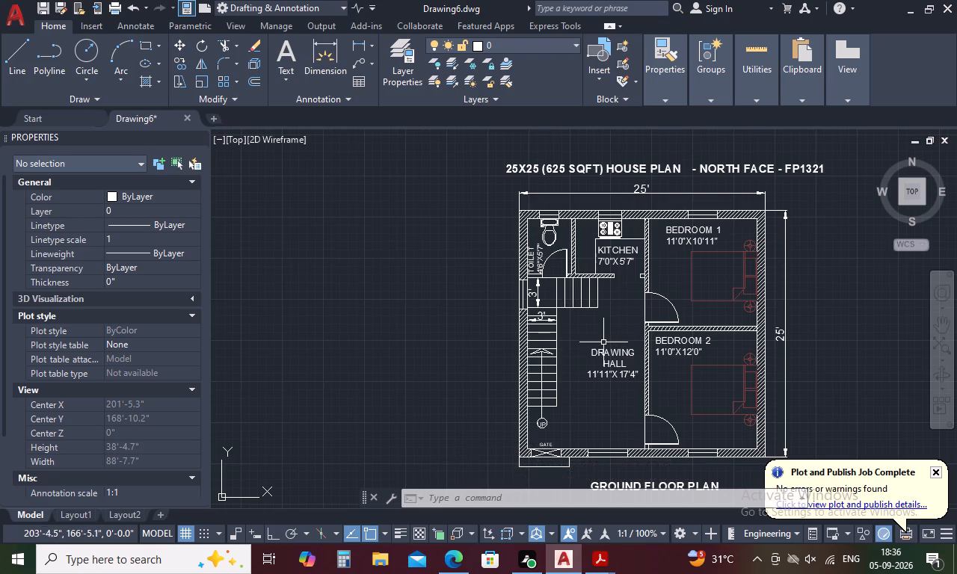
type("H")
key("space")
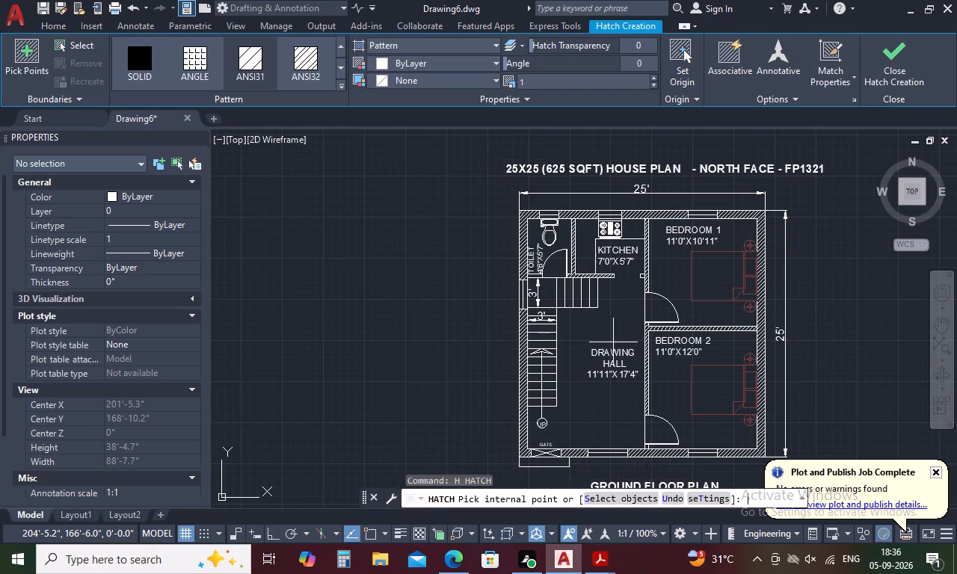
scroll(647, 450, "up", 3)
left_click(648, 443)
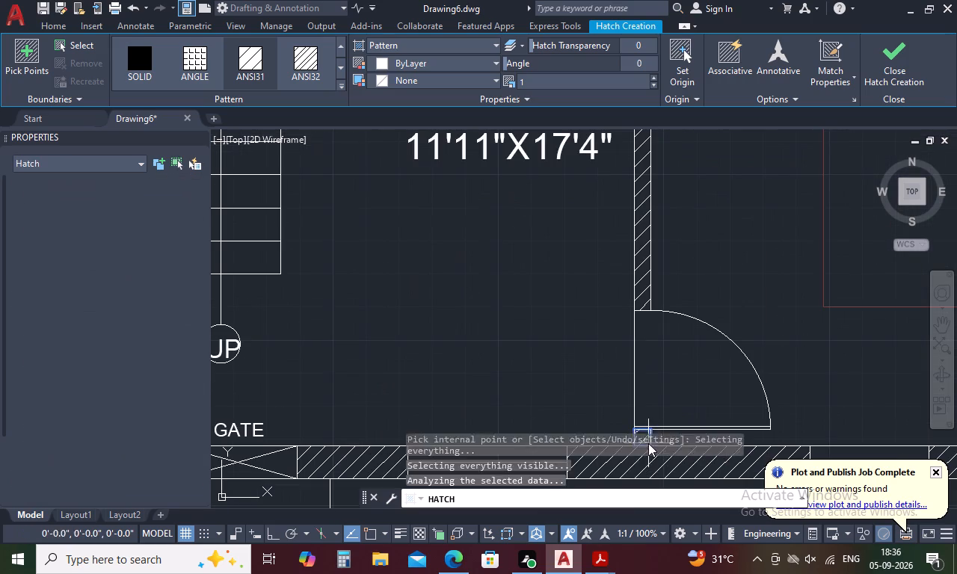
scroll(607, 324, "down", 3)
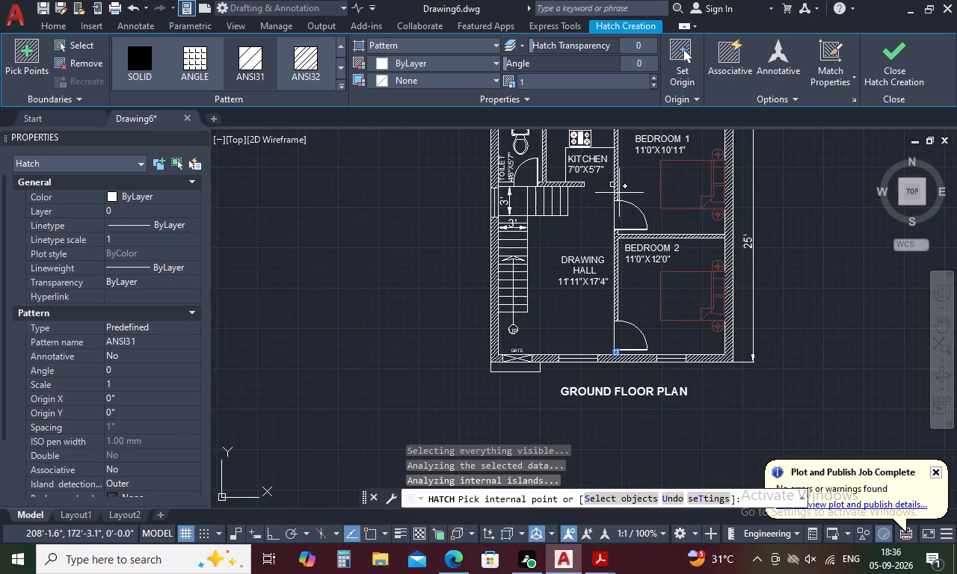
scroll(613, 181, "up", 4)
left_click(611, 188)
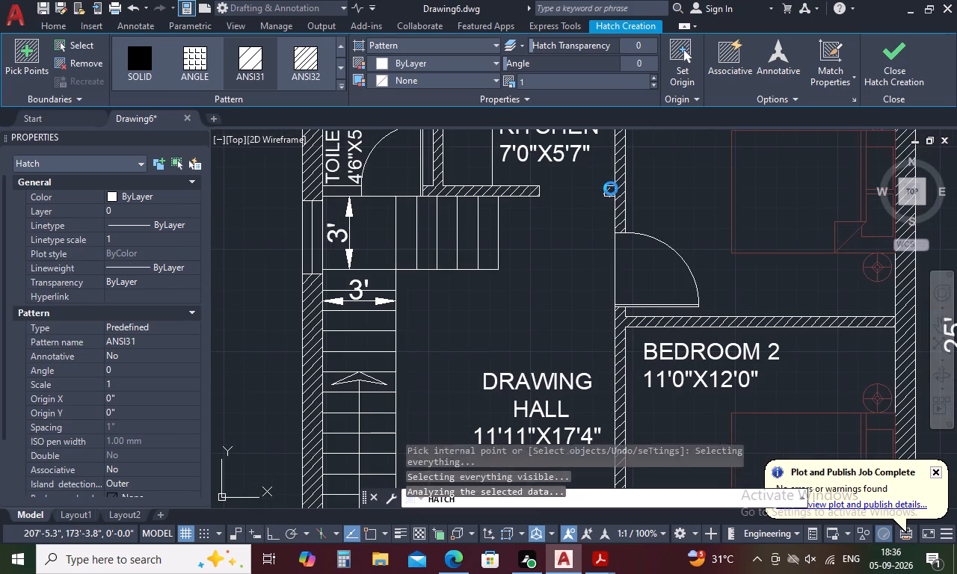
left_click(899, 81)
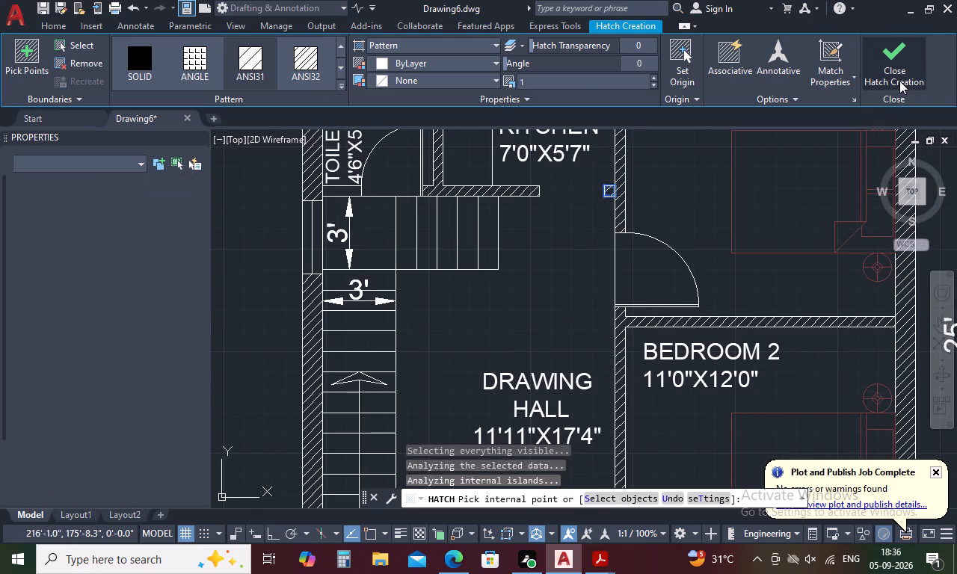
Hatch the short toilet wall segment between the outer wall and the toilet door with the ANSI31 pattern.
scroll(658, 308, "down", 2)
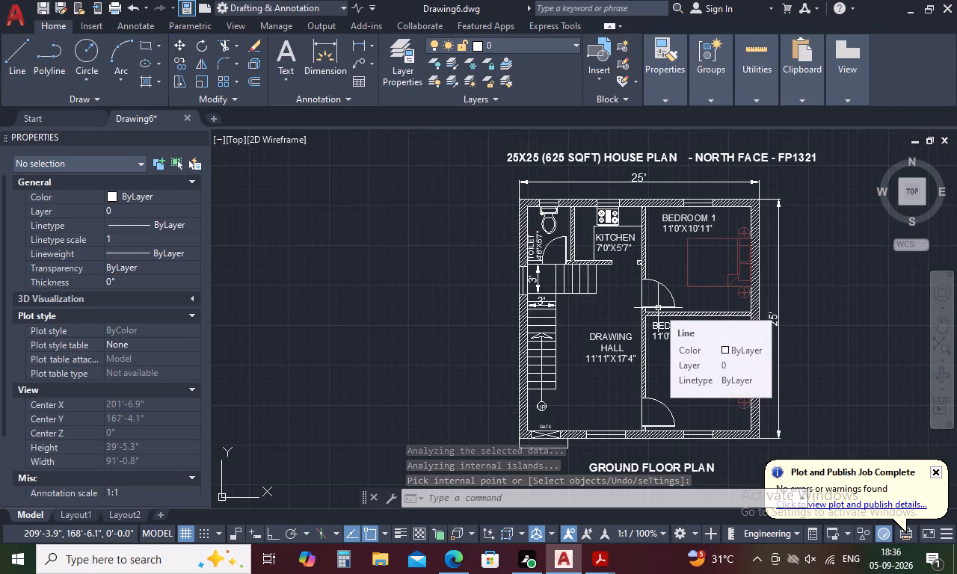
type("H")
key("space")
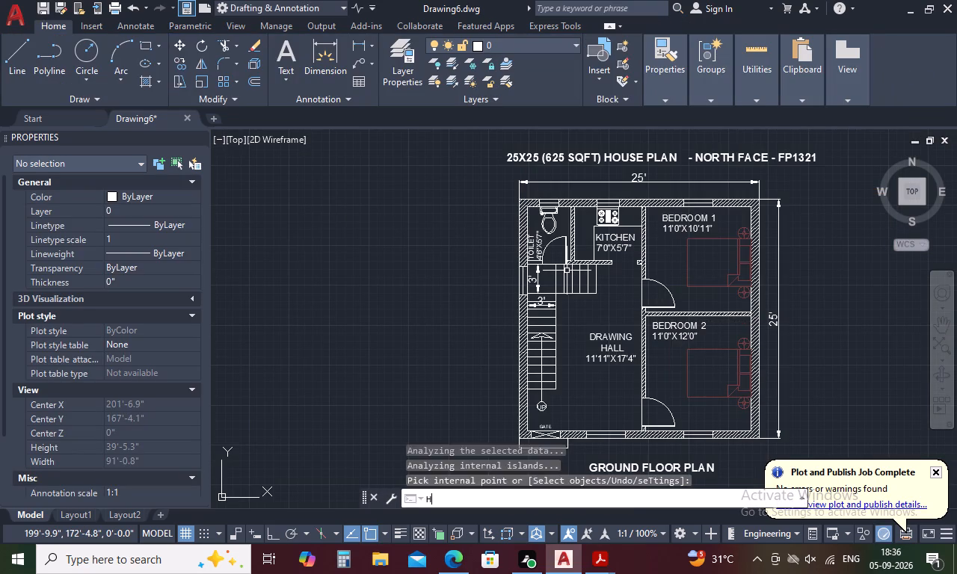
scroll(533, 258, "up", 3)
left_click(519, 274)
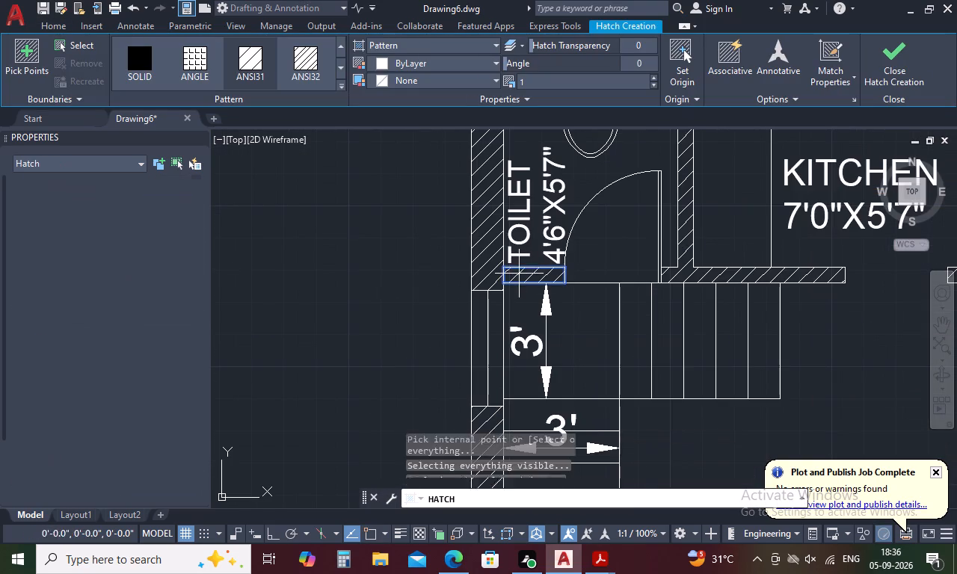
left_click(902, 92)
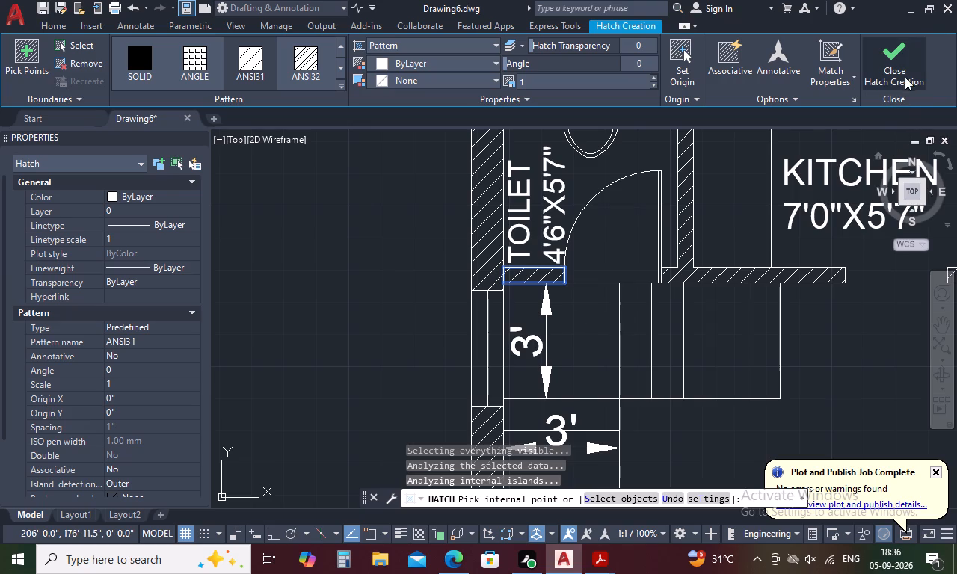
left_click(905, 75)
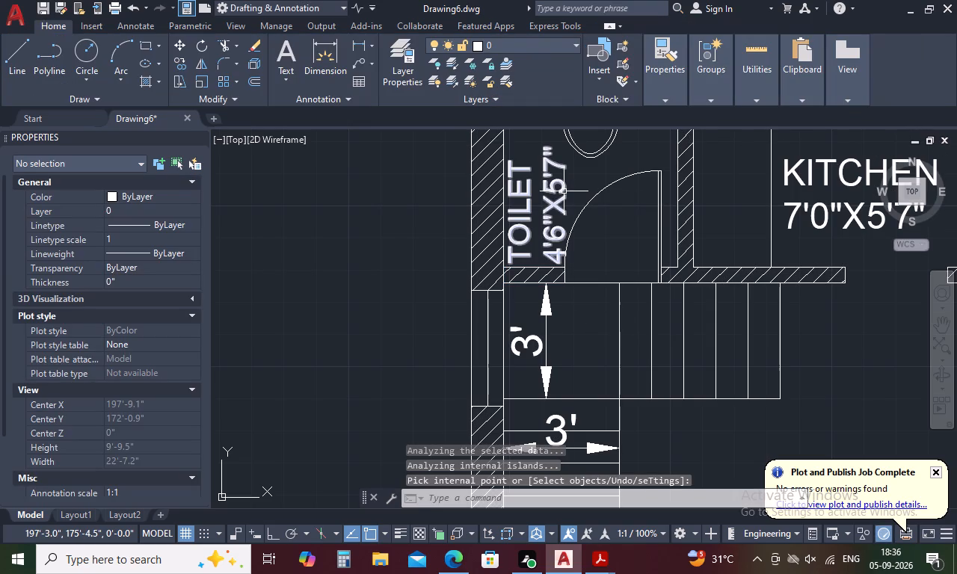
Fill the staircase arrowhead with a SOLID hatch in grey colour 147,149,152.
key("h")
key("space")
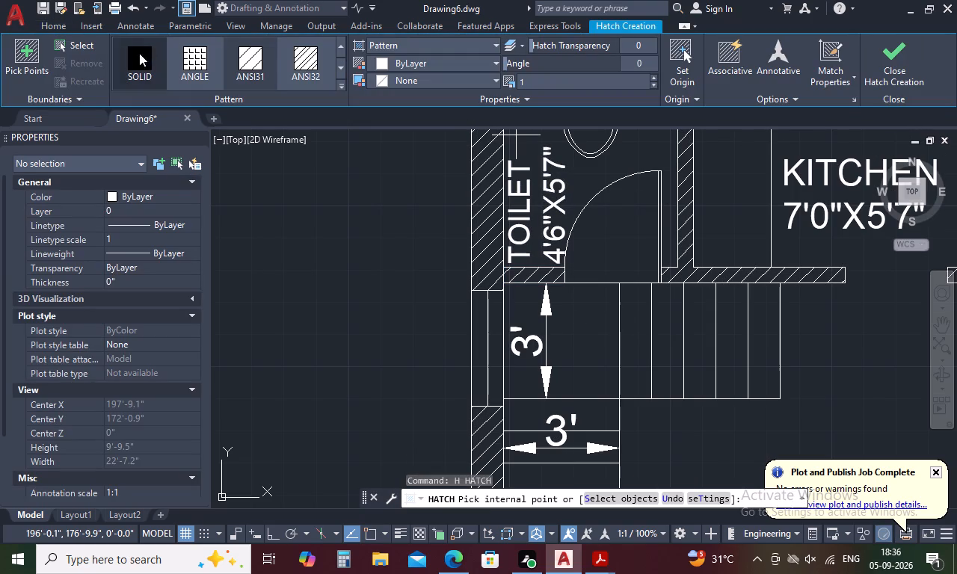
left_click(139, 53)
left_click(497, 64)
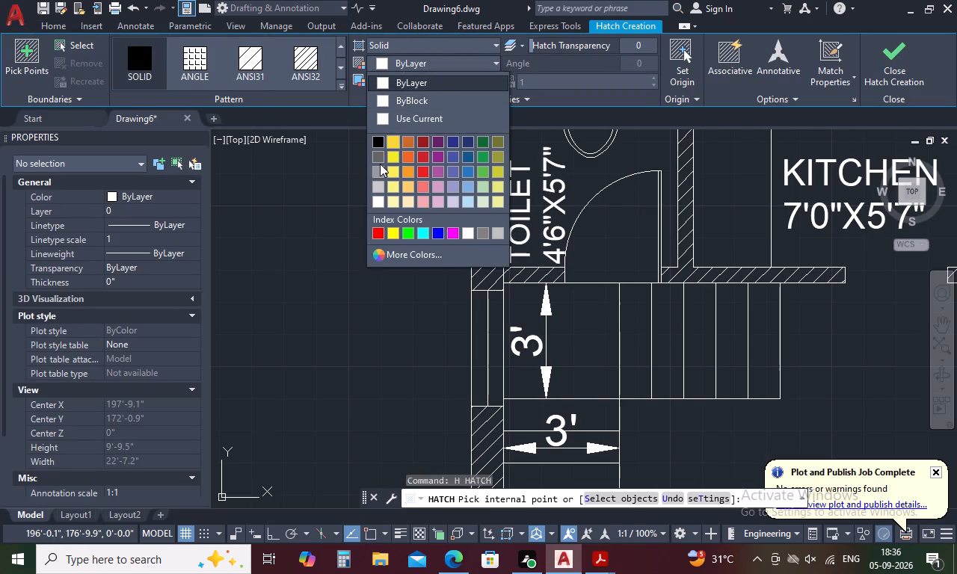
left_click(378, 167)
scroll(580, 219, "down", 3)
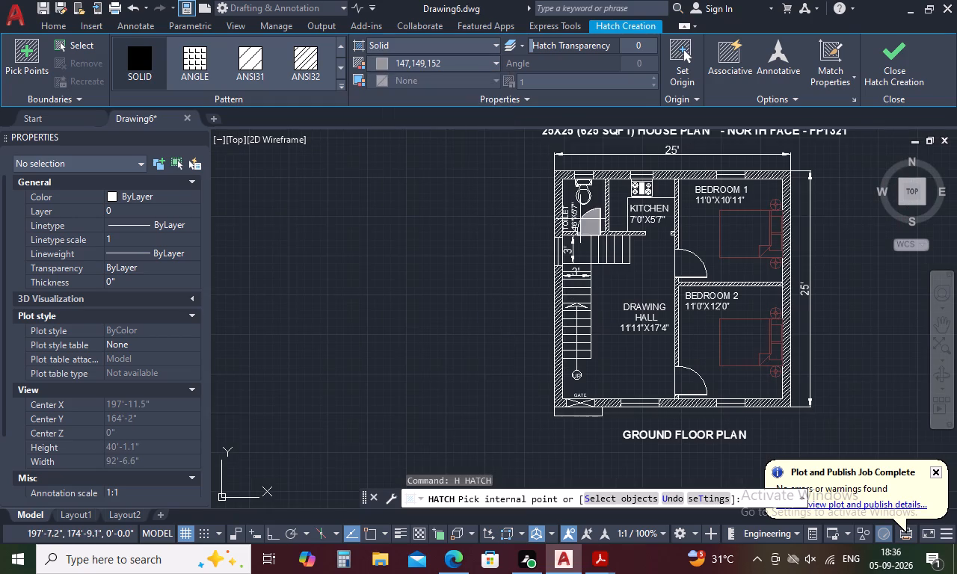
scroll(574, 301, "up", 4)
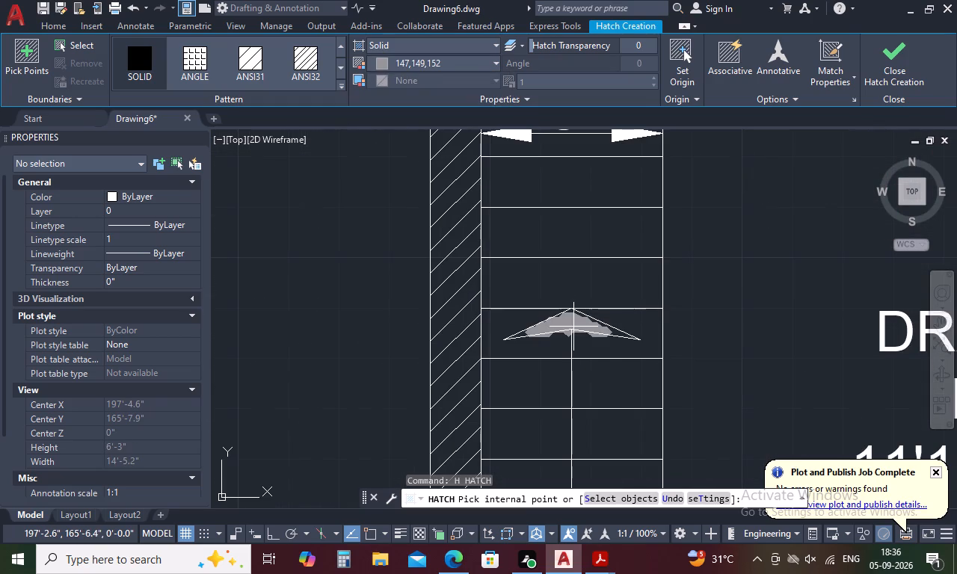
left_click(573, 327)
scroll(581, 182, "down", 4)
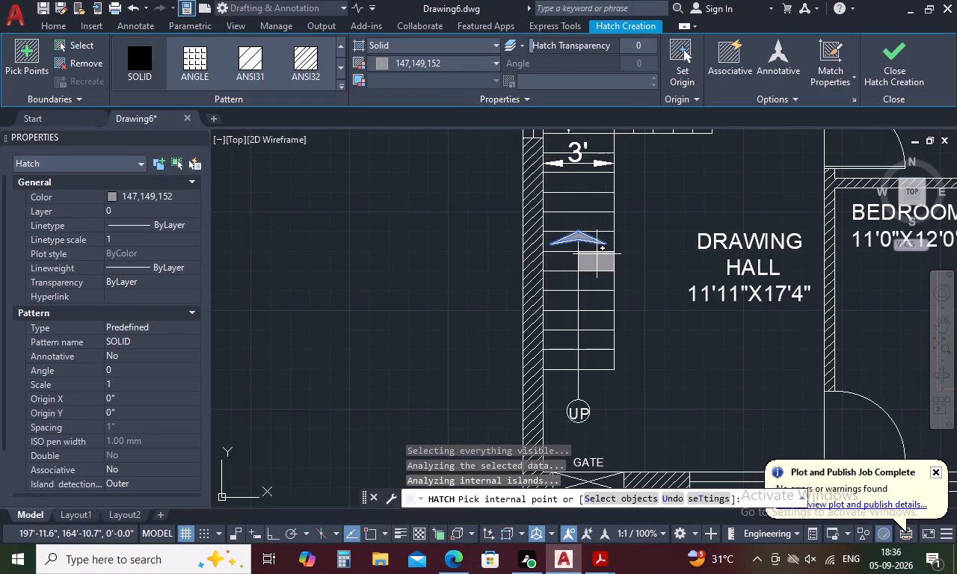
key("Escape")
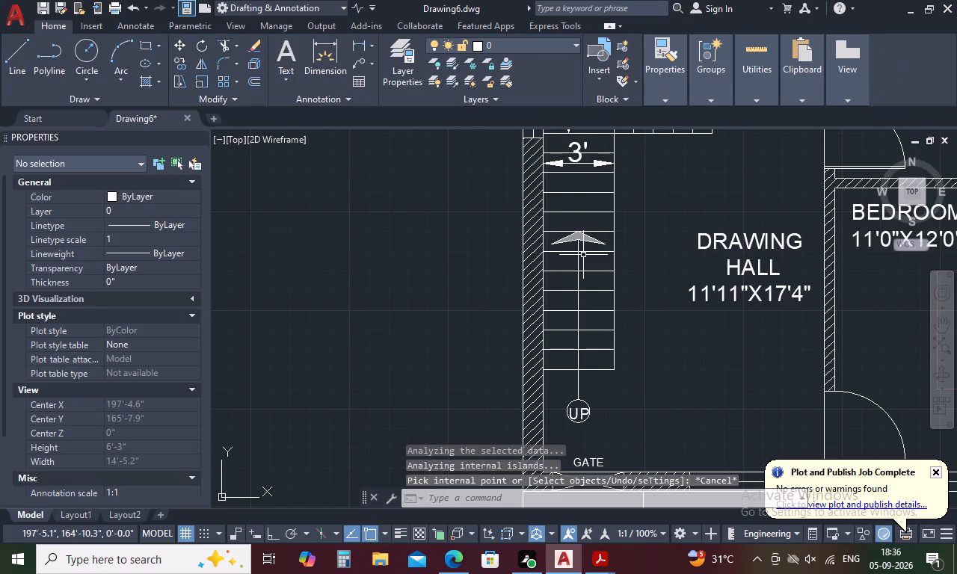
Load the ACAD_ISO02W100 ISO dash linetype into the drawing.
type("LT")
key("space")
left_click(578, 148)
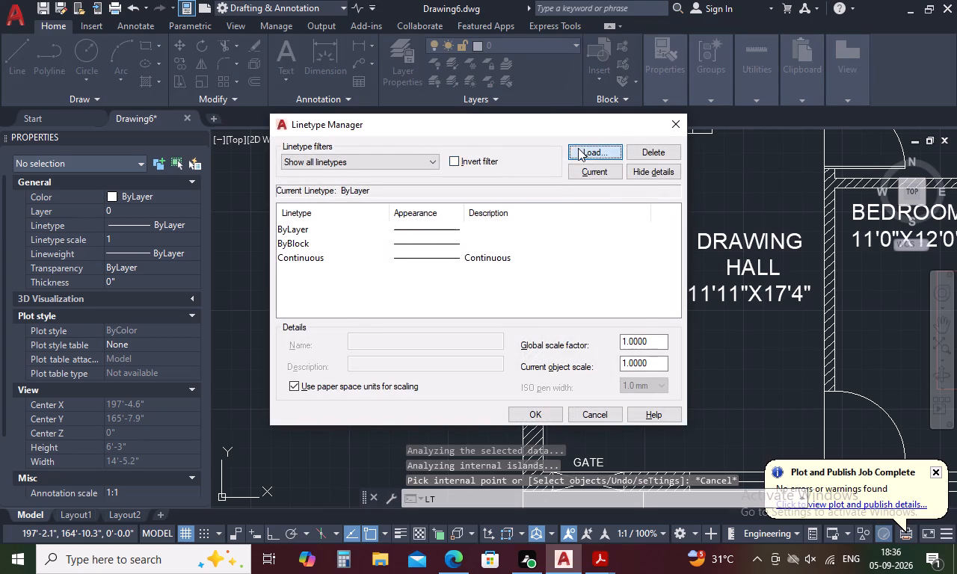
left_click(480, 245)
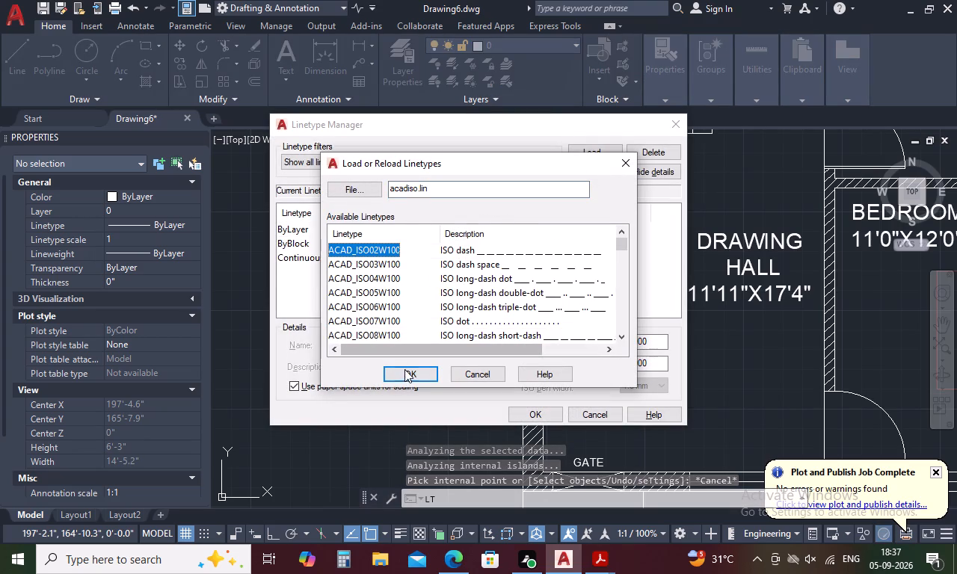
left_click(404, 370)
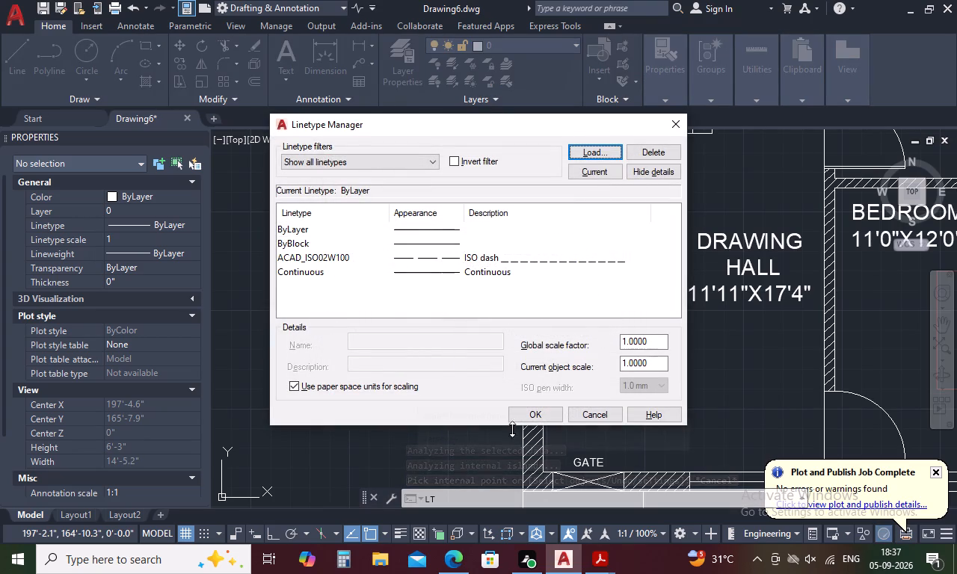
left_click(541, 418)
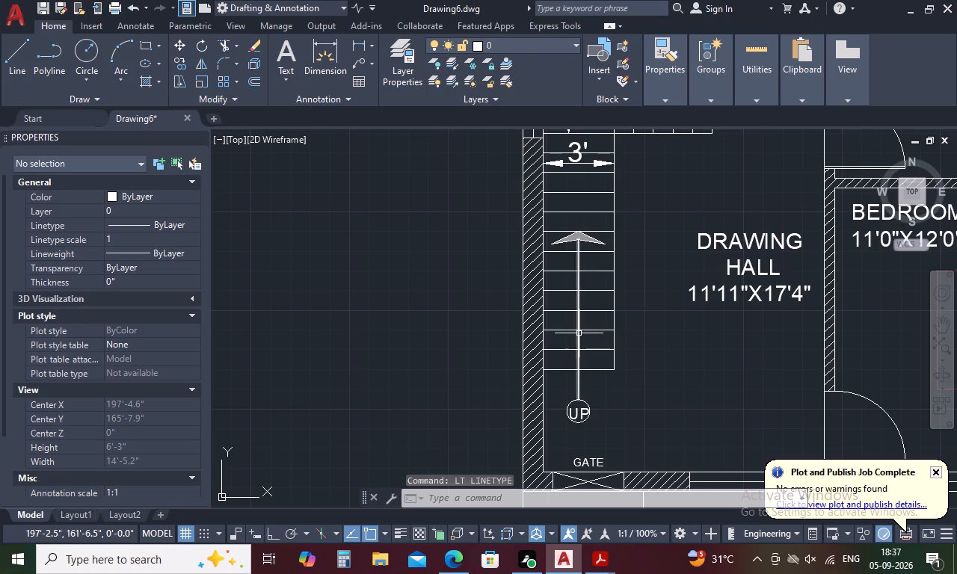
Change the linetype of the staircase's UP direction line to ACAD_ISO02W100.
left_click(579, 333)
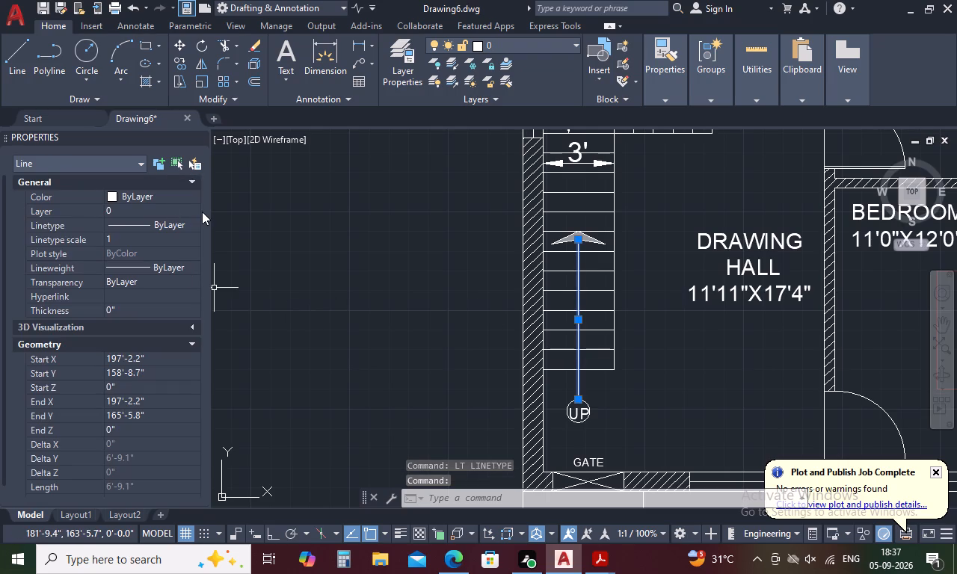
left_click(186, 225)
left_click(194, 225)
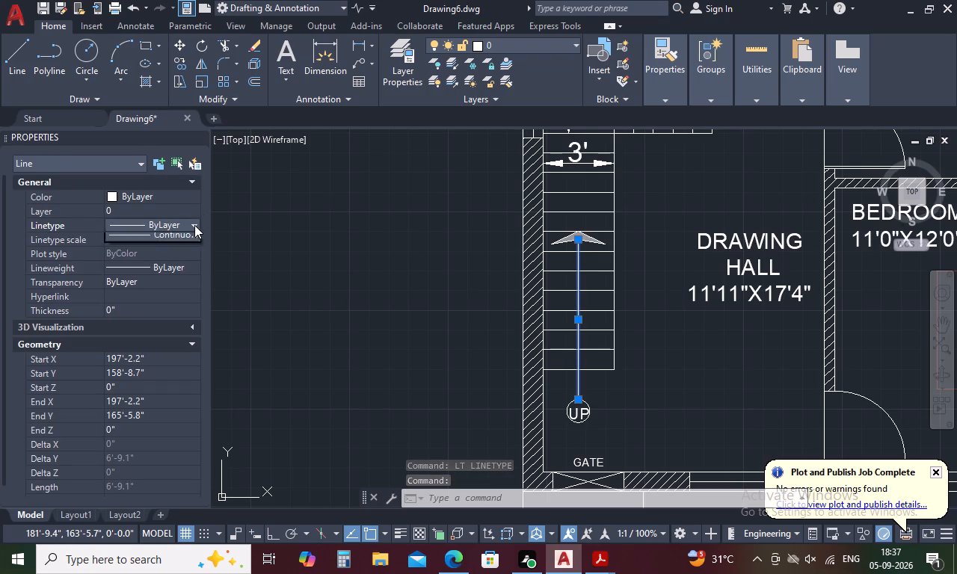
left_click(189, 267)
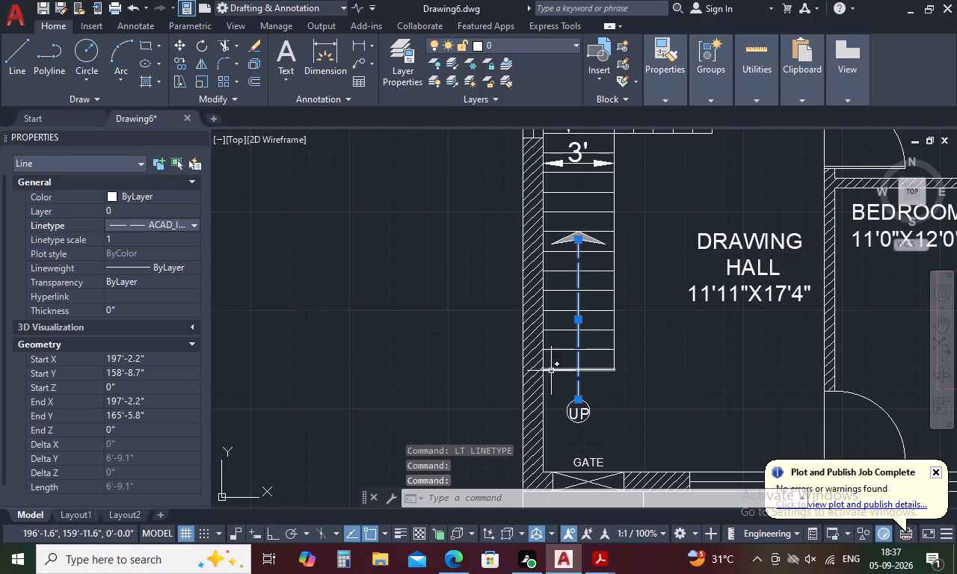
key("Escape")
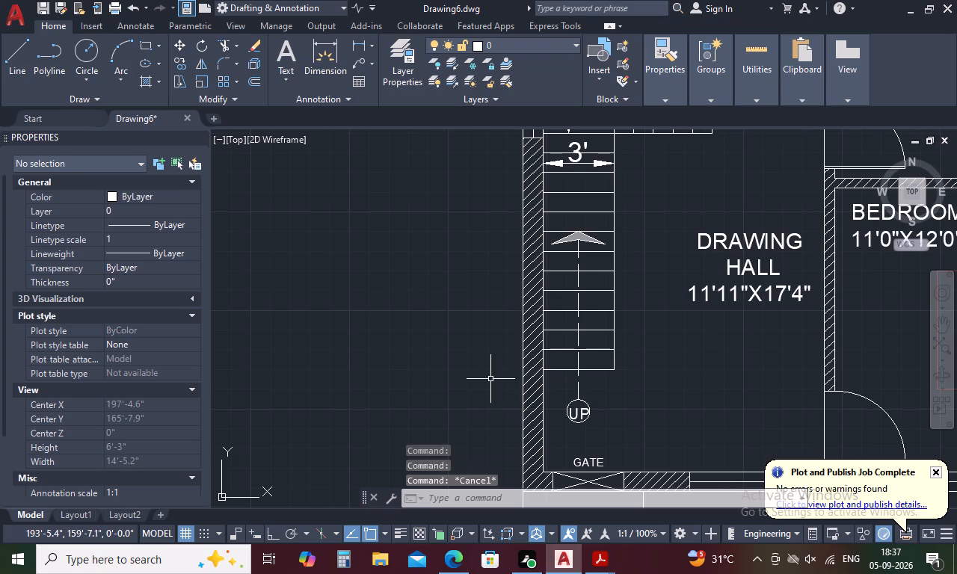
Move the staircase's dashed UP direction line to layer H.
left_click(577, 326)
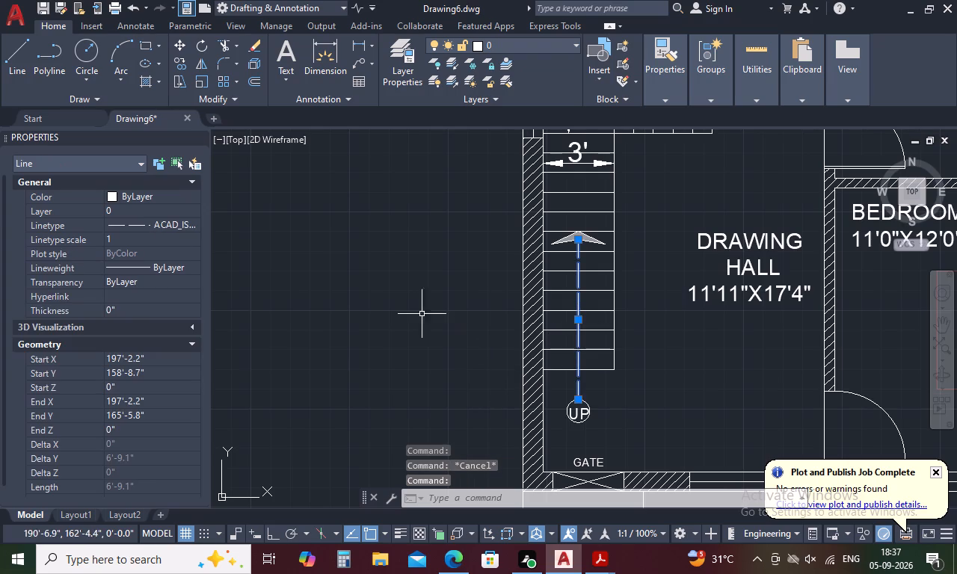
left_click(176, 209)
left_click(192, 215)
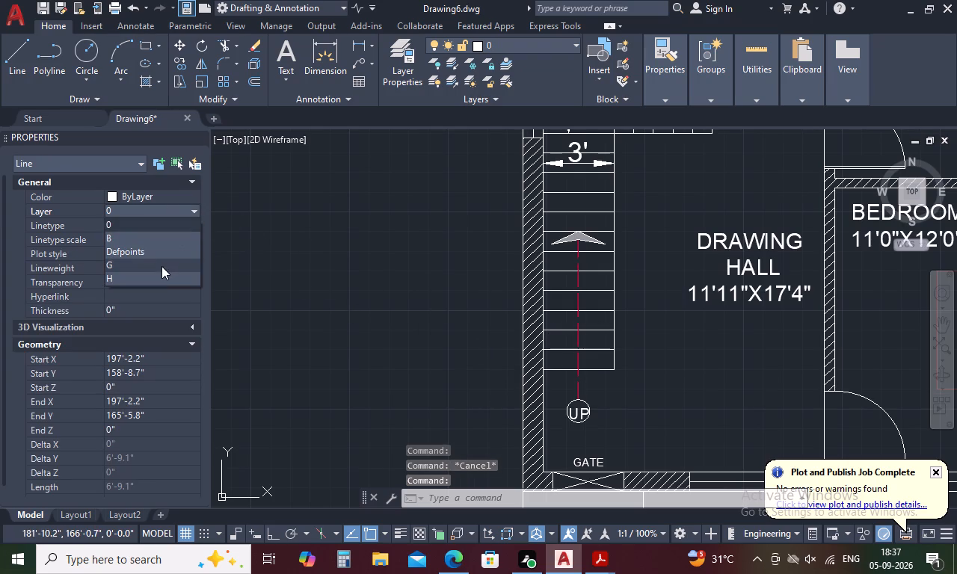
left_click(156, 277)
left_click(411, 277)
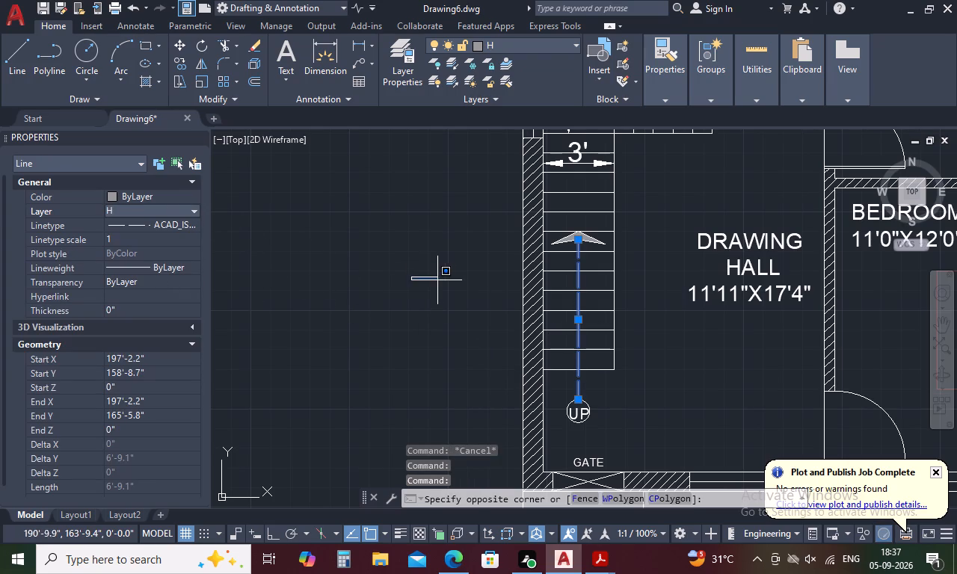
key("Escape")
key("Escape")
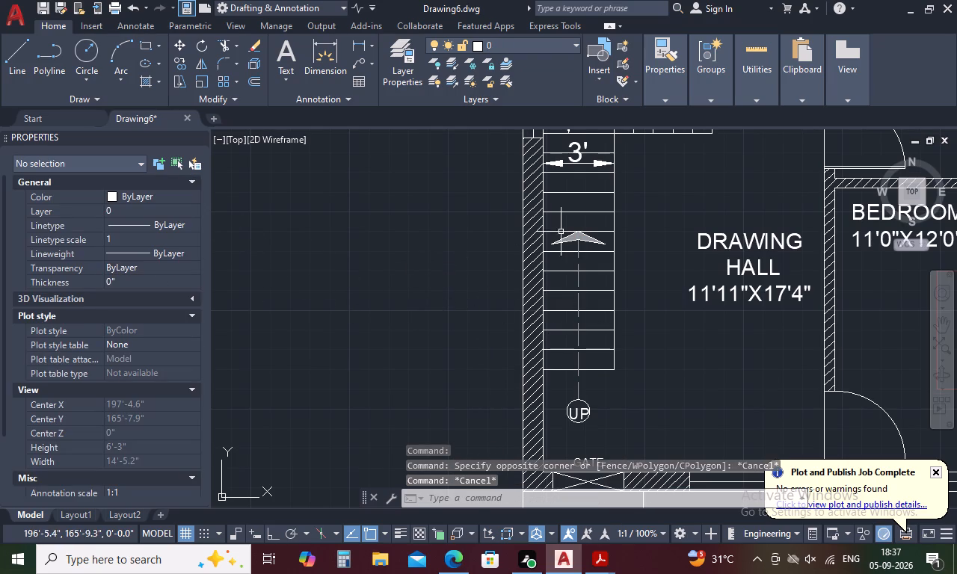
Move the staircase arrowhead's outline and solid fill to layer H.
scroll(561, 232, "up", 4)
left_click_drag(772, 251, 508, 280)
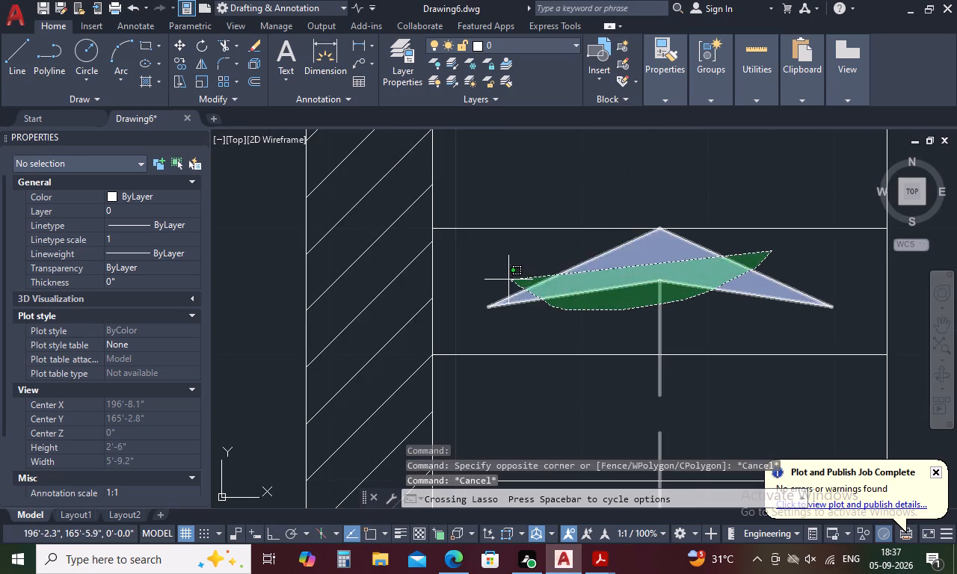
left_click_drag(508, 280, 507, 278)
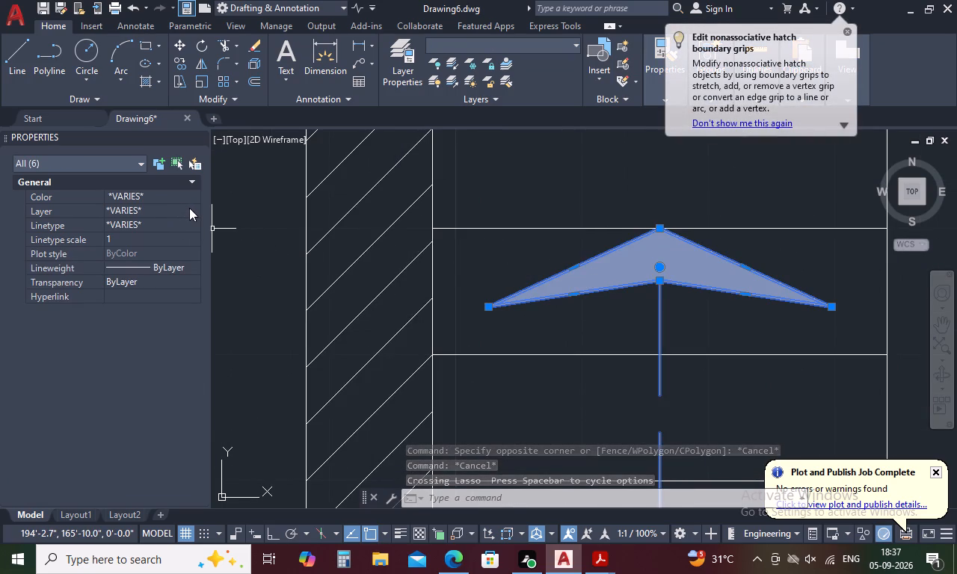
left_click(189, 208)
left_click(194, 209)
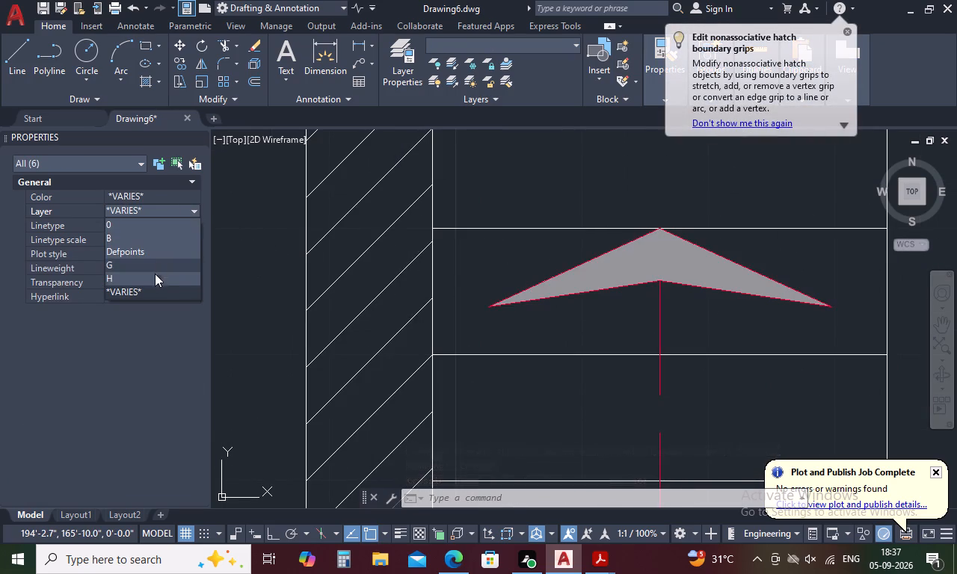
left_click(152, 277)
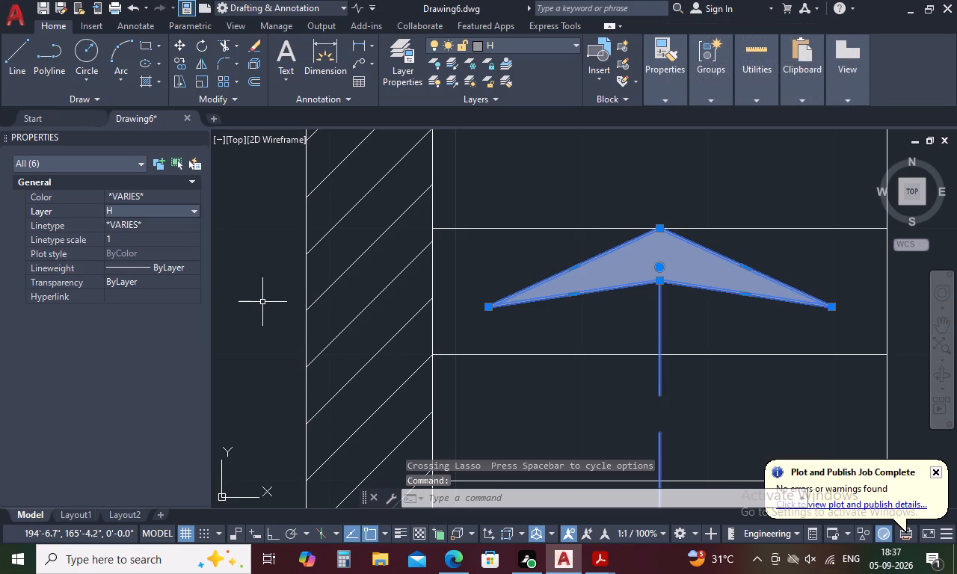
key("Escape")
scroll(538, 336, "down", 3)
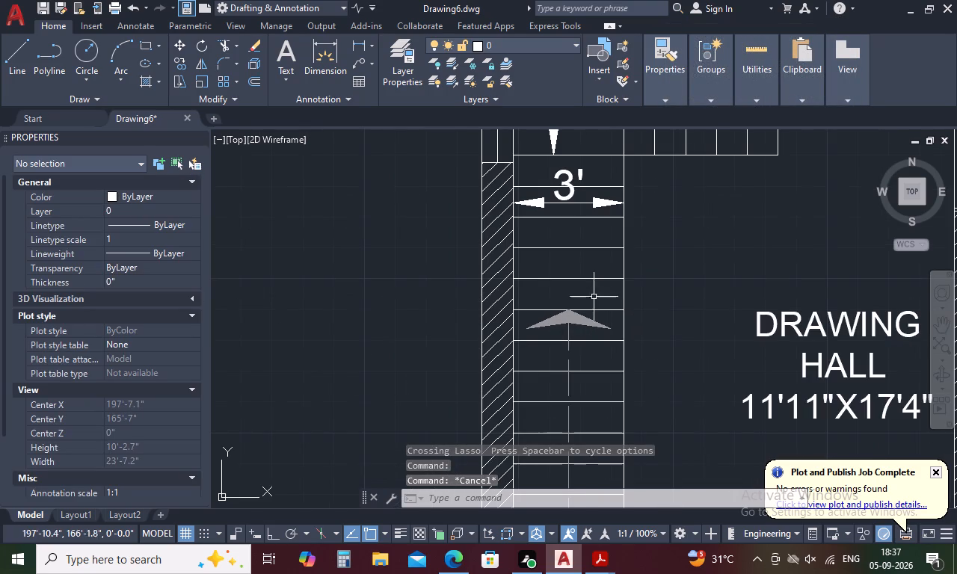
Change the linetype of the six tread lines in the staircase's upper flight to ACAD_ISO02W100.
scroll(579, 214, "down", 2)
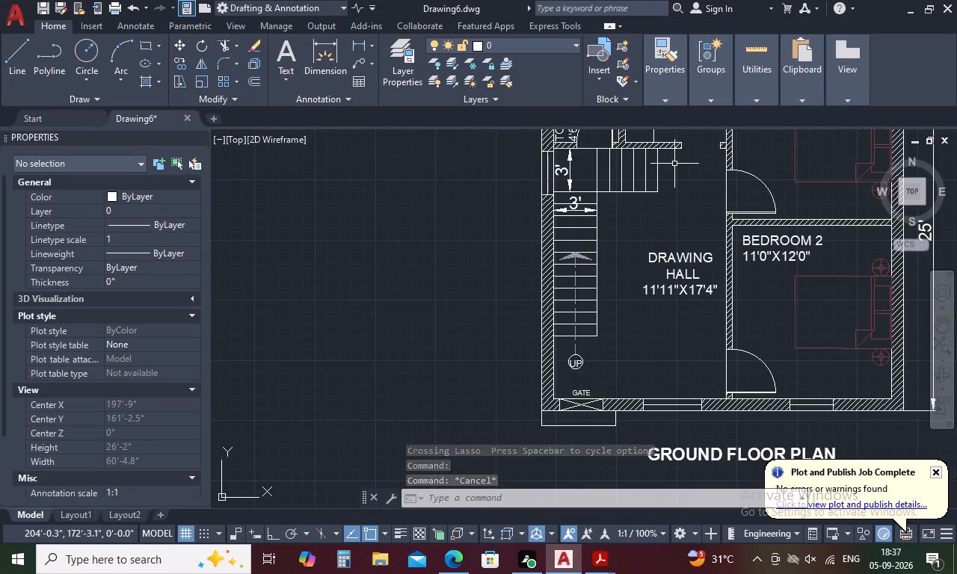
left_click_drag(674, 164, 590, 170)
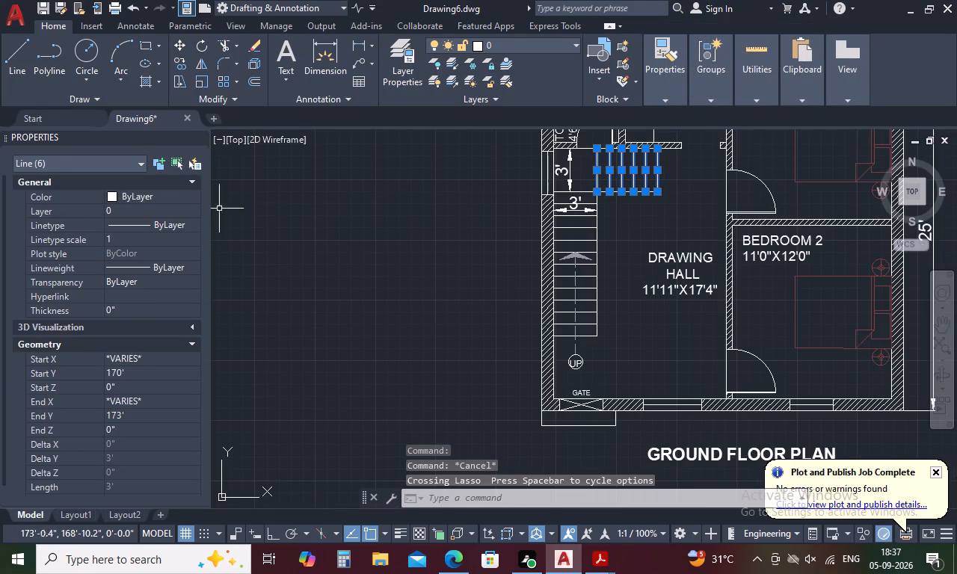
double_click(190, 223)
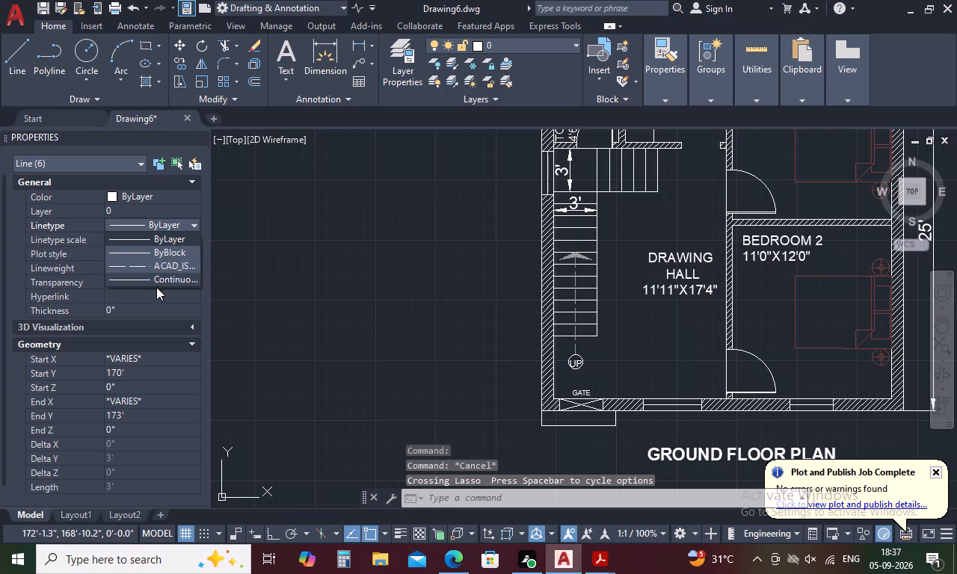
left_click(167, 268)
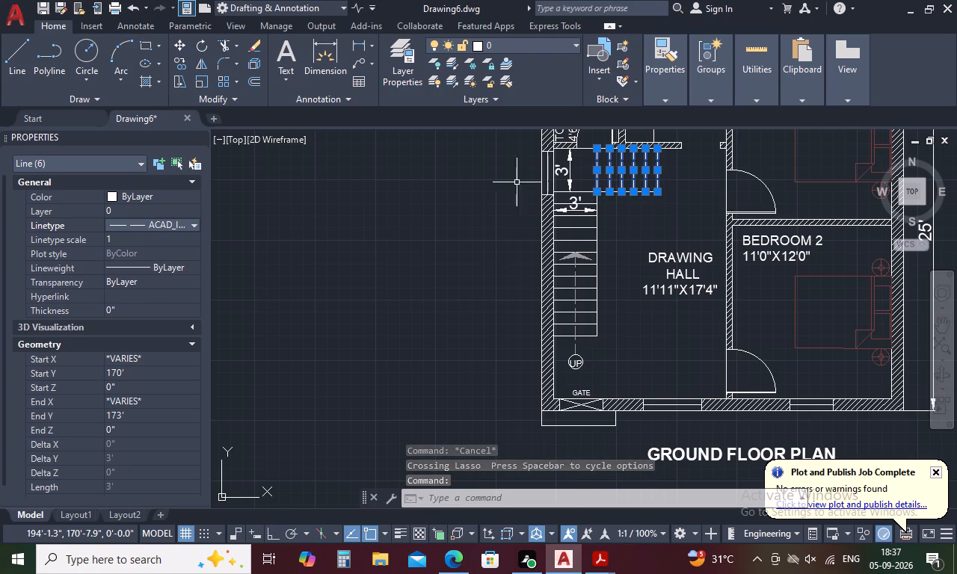
Move the upper flight's six dashed tread lines to layer H.
left_click(184, 206)
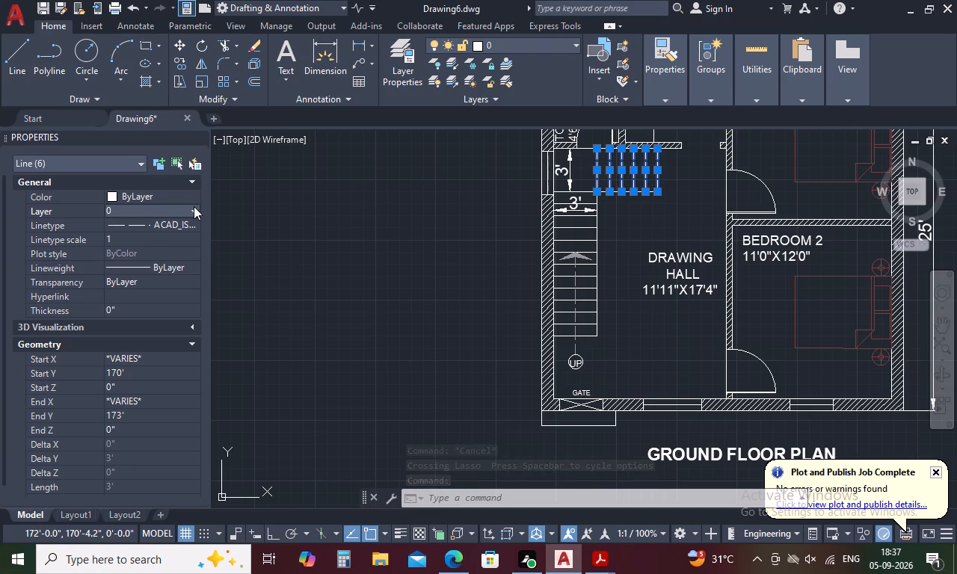
left_click(194, 206)
left_click(159, 277)
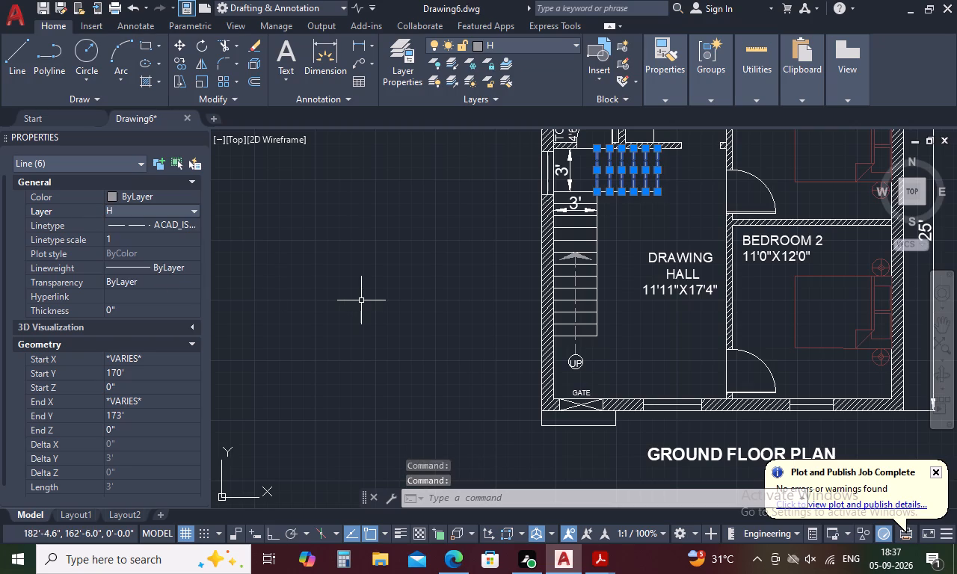
key("Escape")
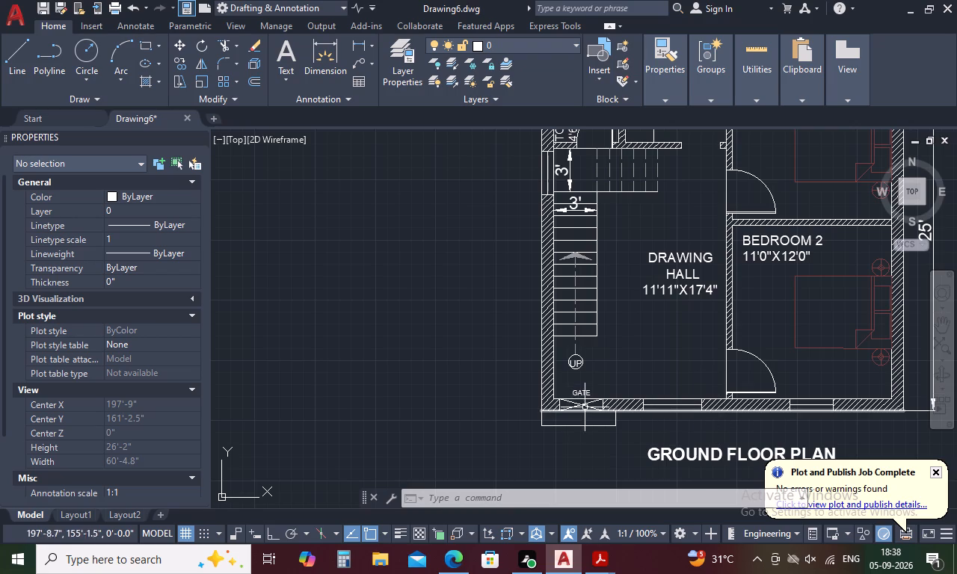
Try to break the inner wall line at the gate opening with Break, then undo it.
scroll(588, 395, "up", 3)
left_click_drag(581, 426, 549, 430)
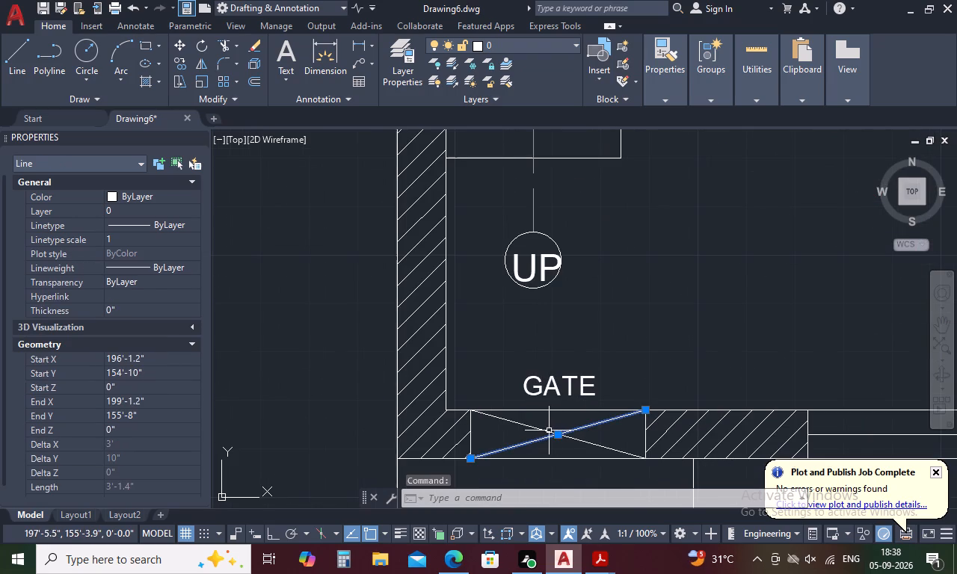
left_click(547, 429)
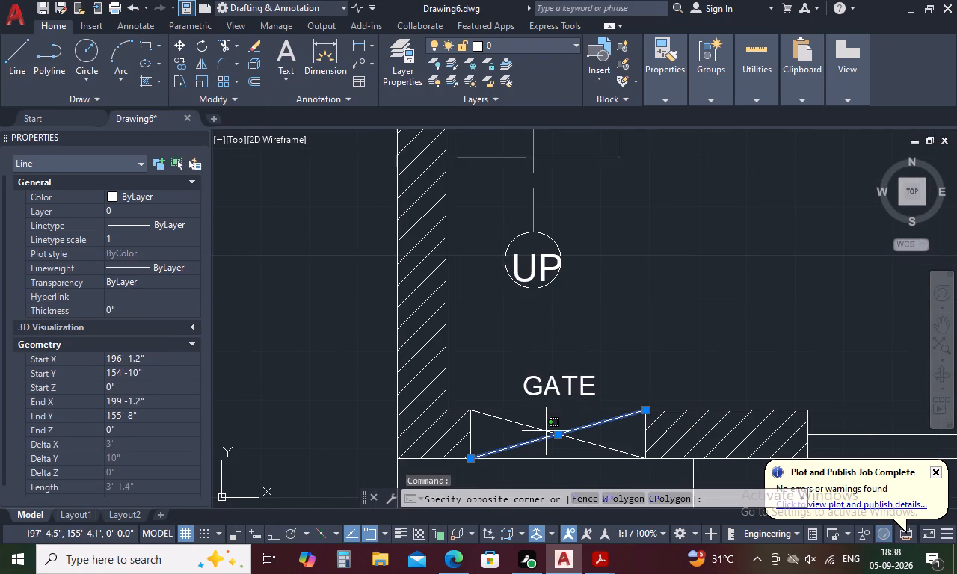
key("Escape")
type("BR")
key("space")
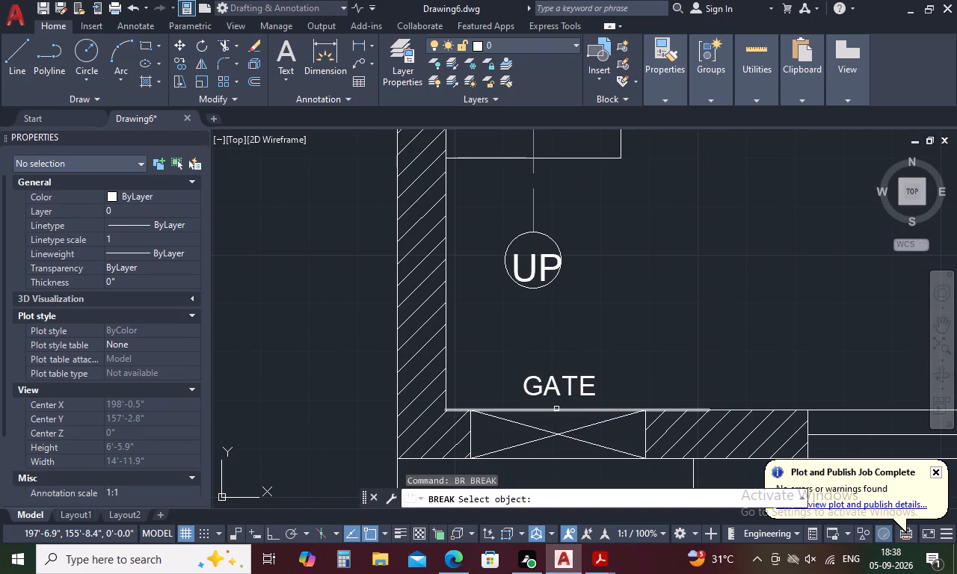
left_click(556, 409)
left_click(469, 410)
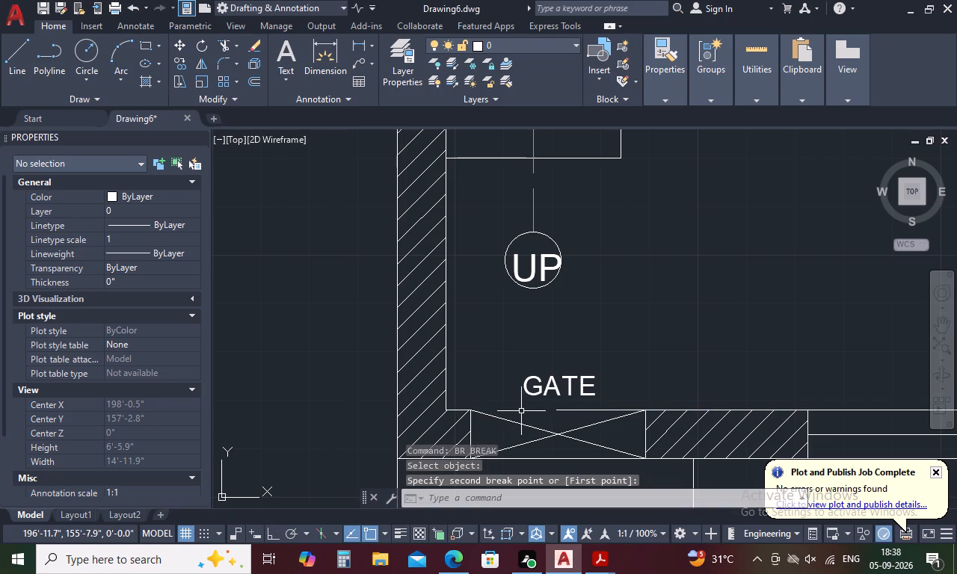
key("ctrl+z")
Split the inner wall line at both corners of the gate opening using Break at Point.
left_click(531, 409)
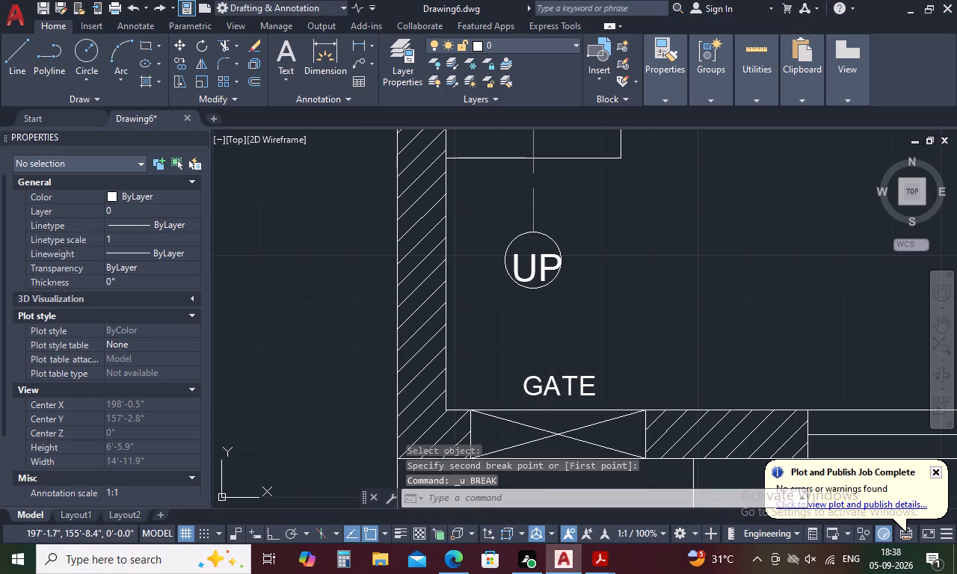
type("BR")
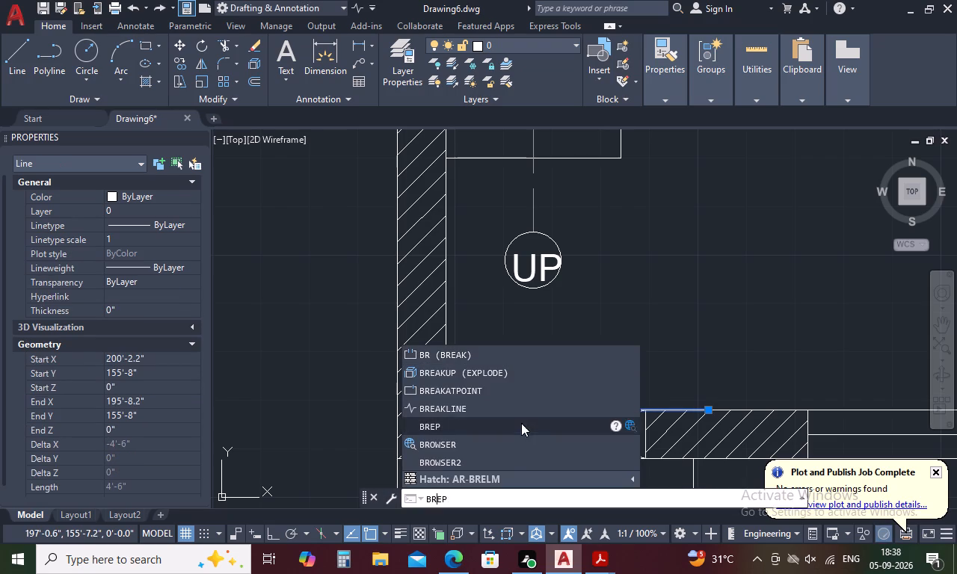
left_click(500, 389)
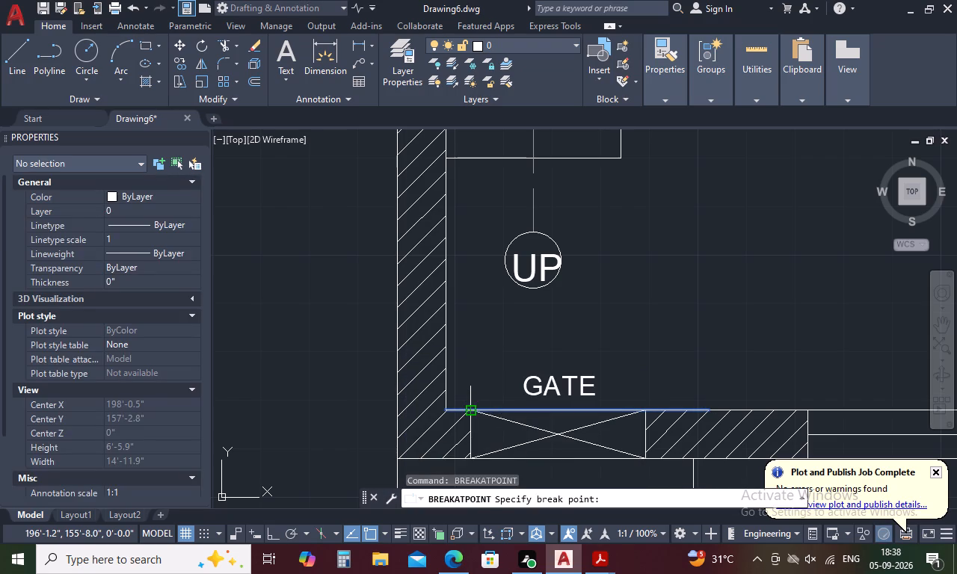
left_click(471, 407)
key("space")
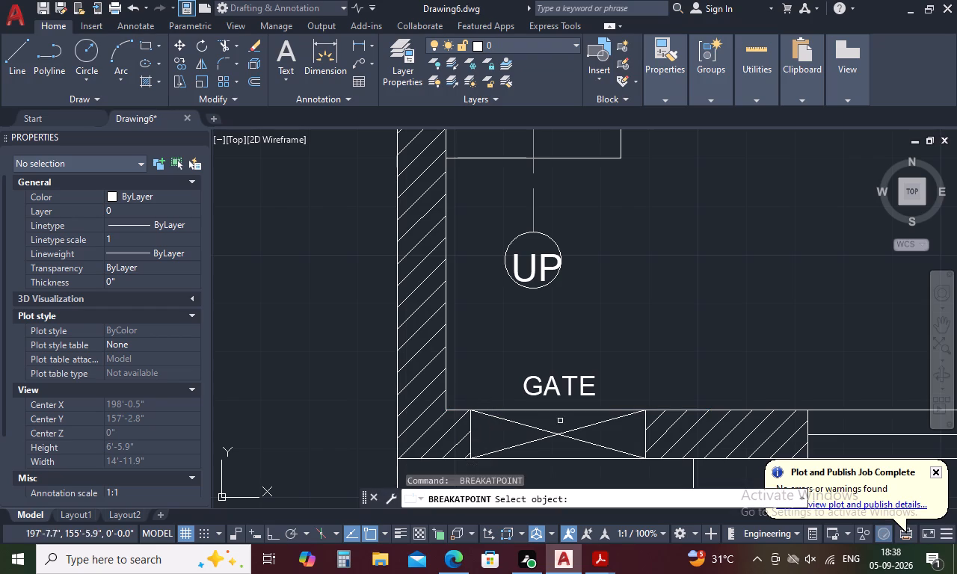
left_click(569, 409)
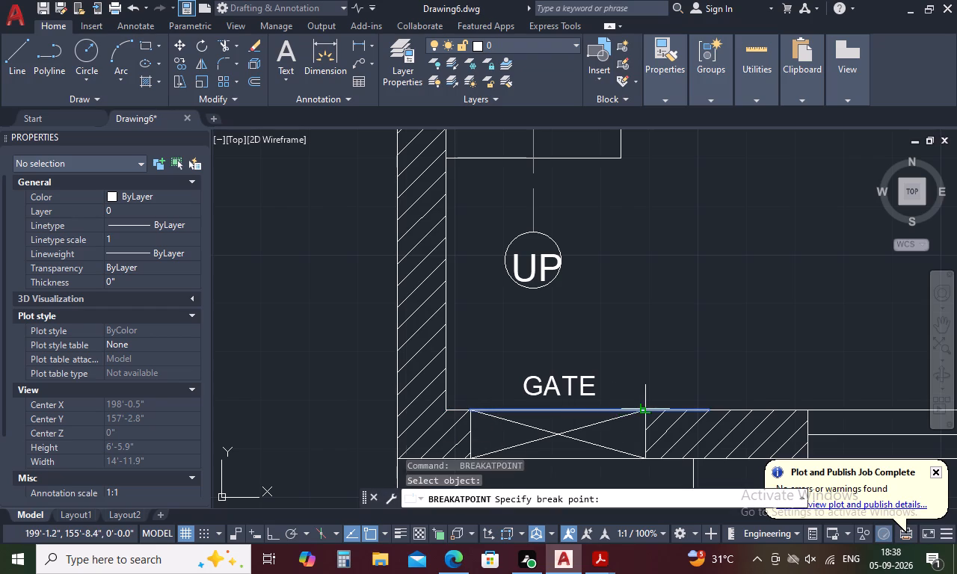
left_click(641, 409)
Split the outer wall line at both corners of the gate opening using Break at Point.
key("space")
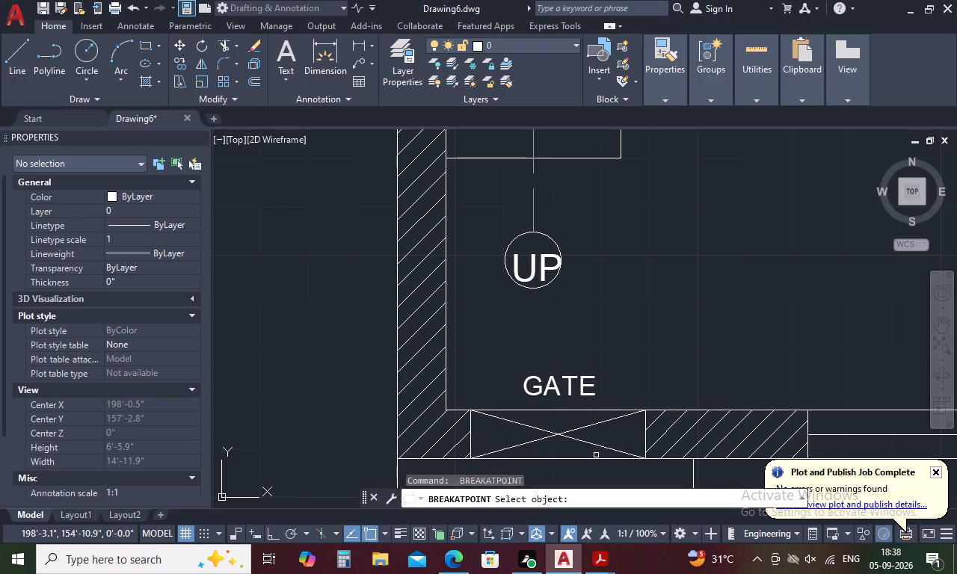
left_click(596, 457)
scroll(498, 421, "down", 2)
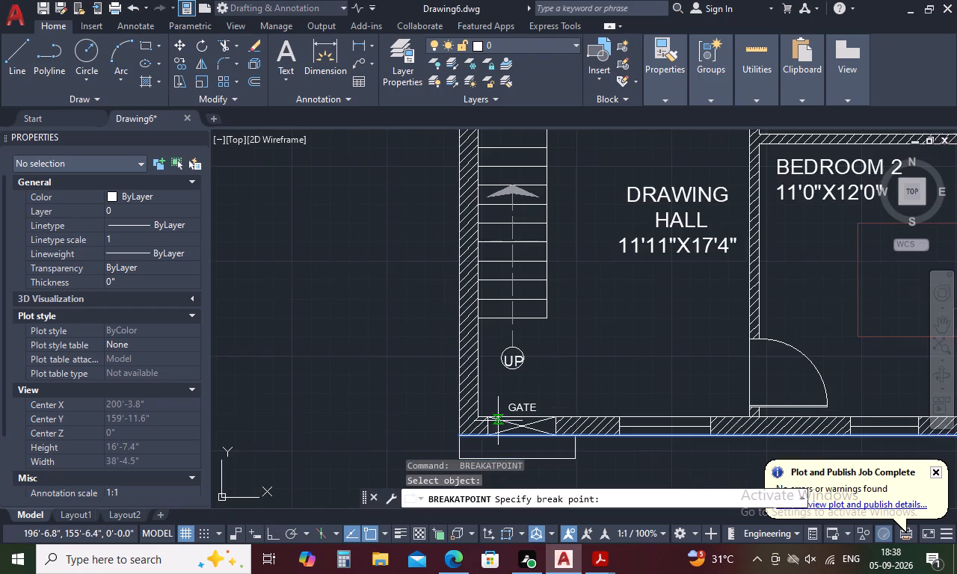
scroll(493, 438, "up", 3)
left_click(470, 428)
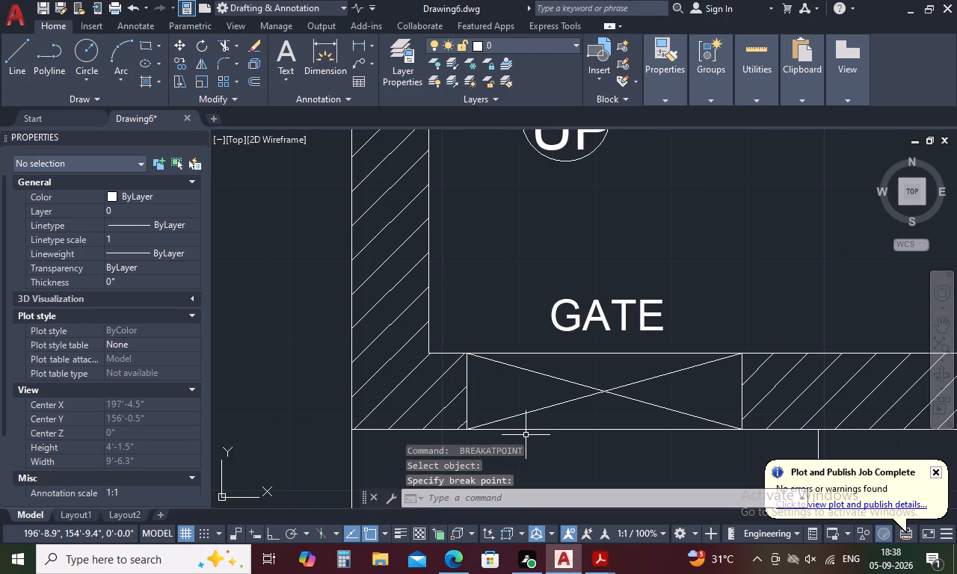
key("space")
left_click(533, 429)
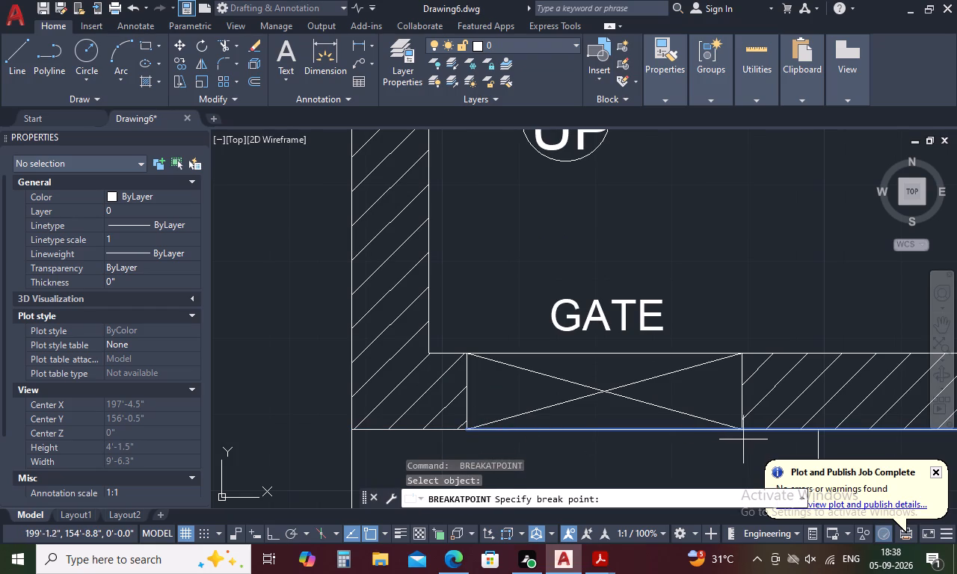
left_click(742, 431)
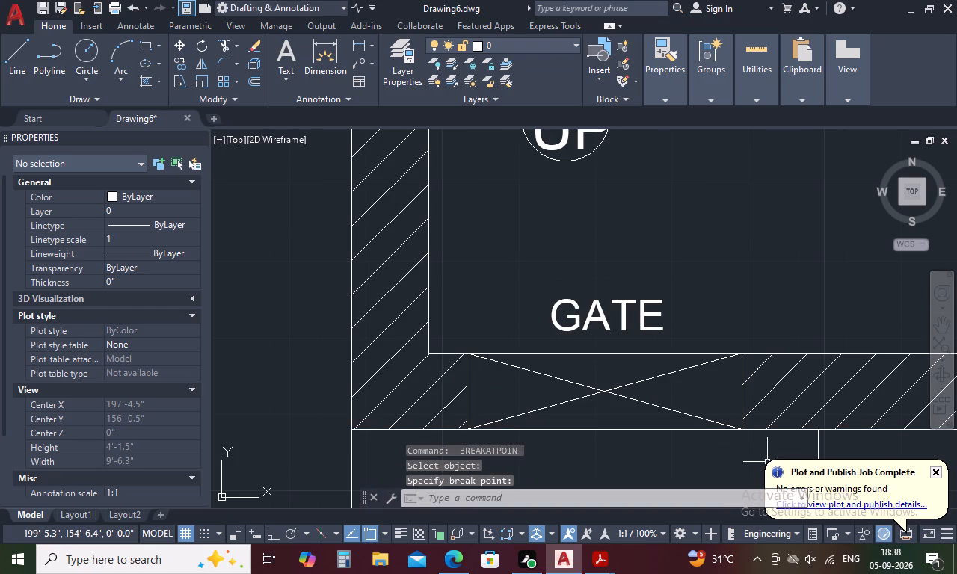
Move the gate's two crossing diagonals and its inner and outer edge lines to layer G.
left_click_drag(725, 318, 650, 441)
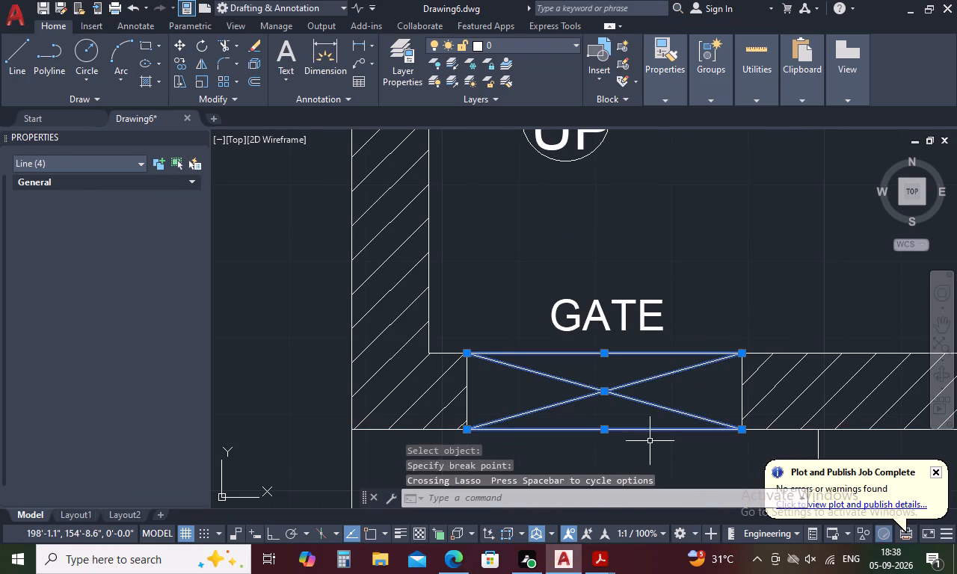
right_click(647, 420)
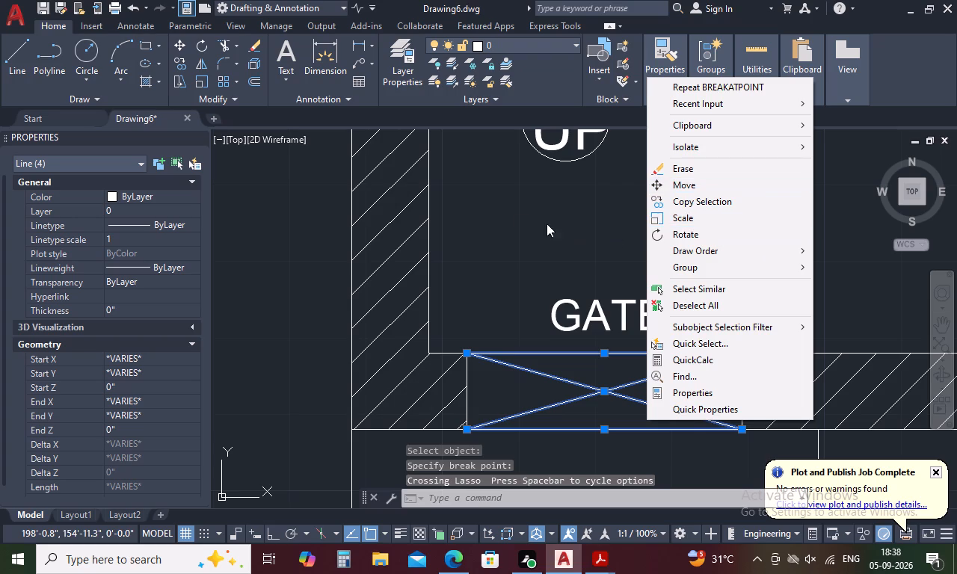
left_click(521, 217)
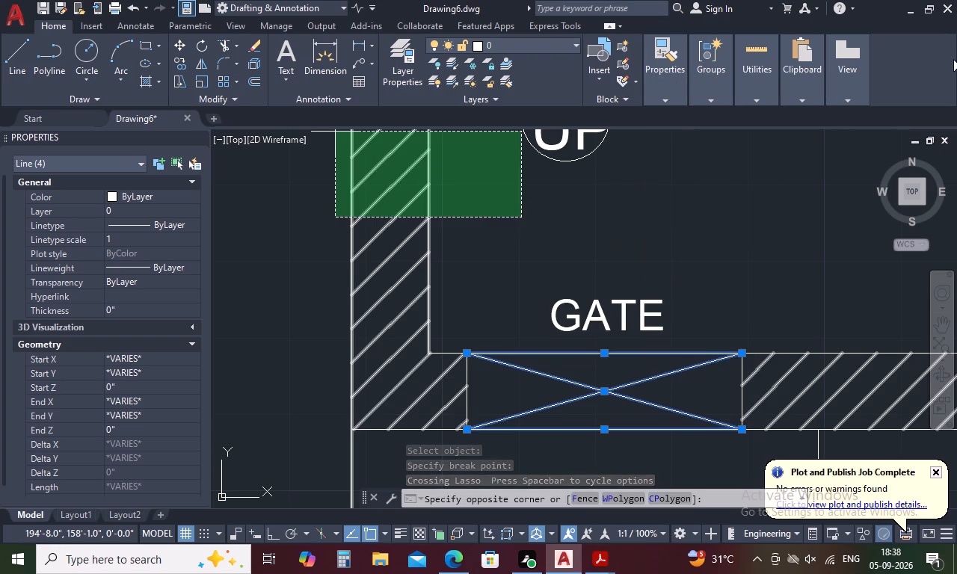
left_click(765, 213)
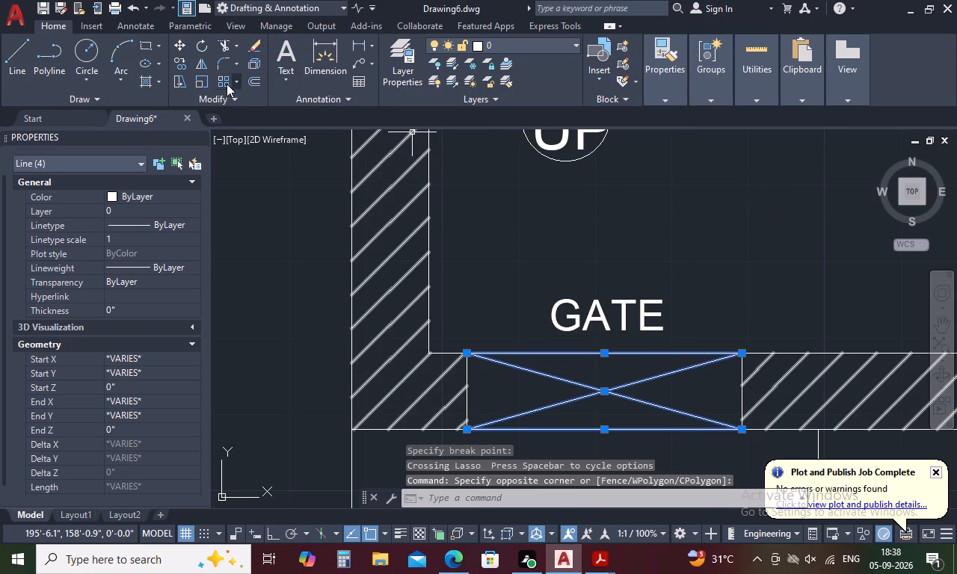
double_click(195, 213)
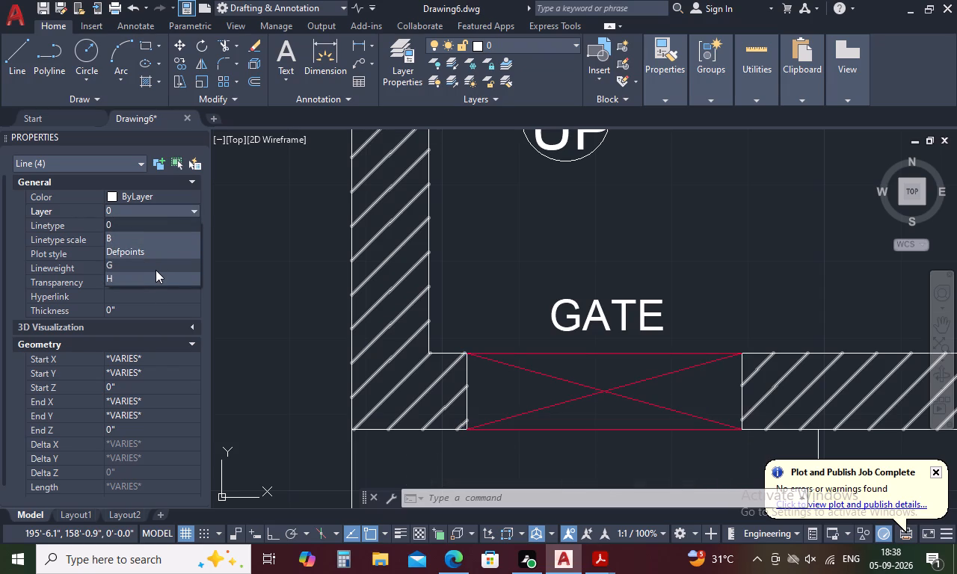
left_click(157, 262)
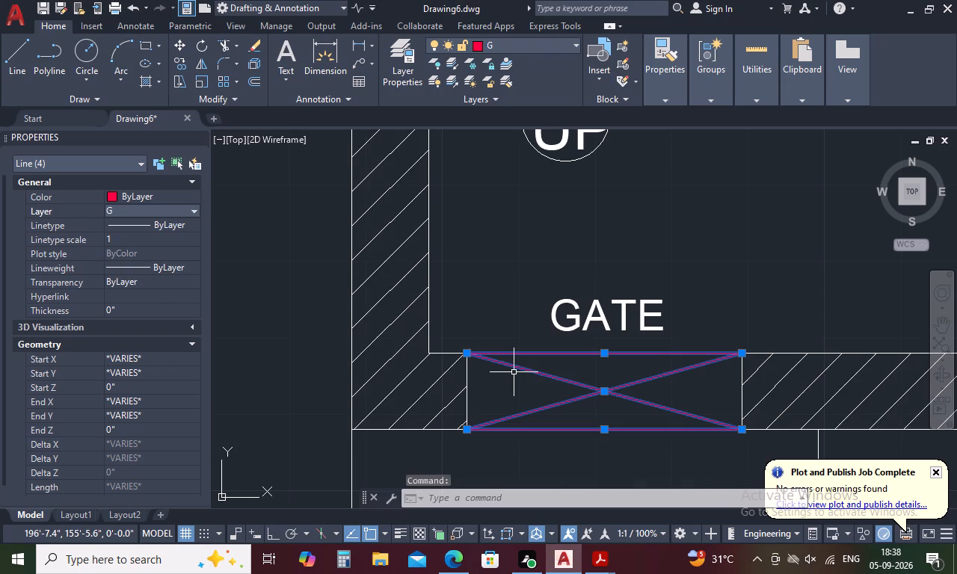
key("Escape")
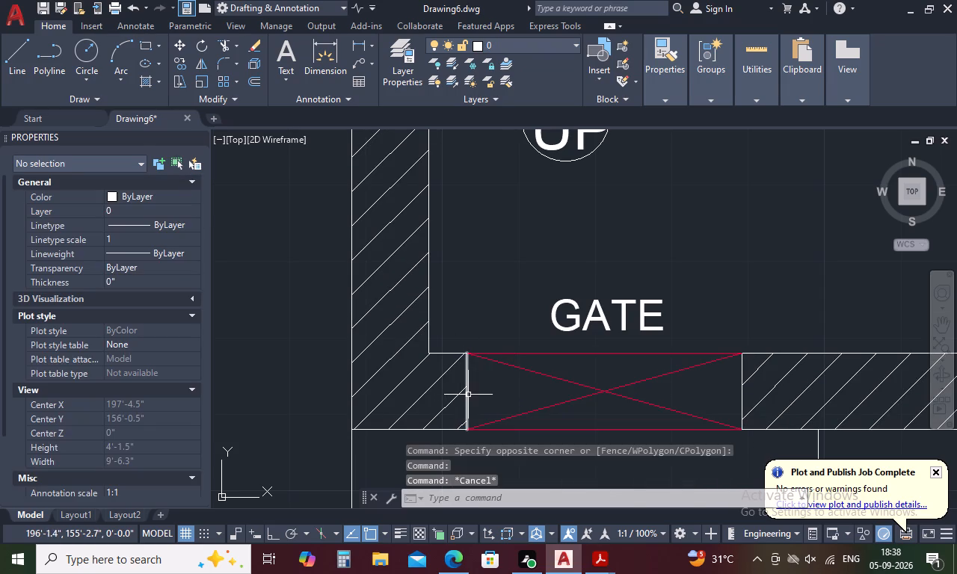
Move the two short jamb lines at the ends of the gate opening to layer G.
left_click(470, 394)
left_click(703, 386)
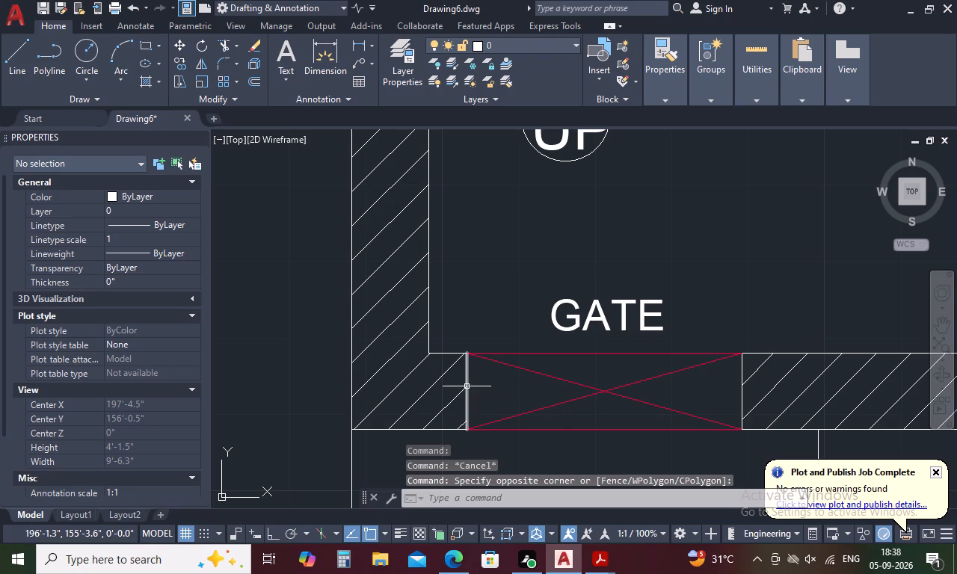
left_click(467, 386)
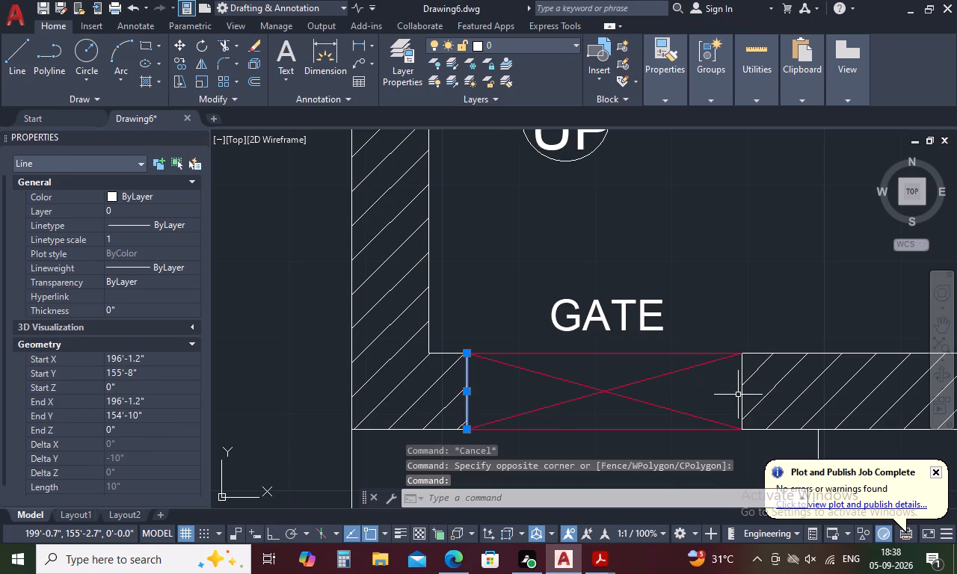
left_click(741, 392)
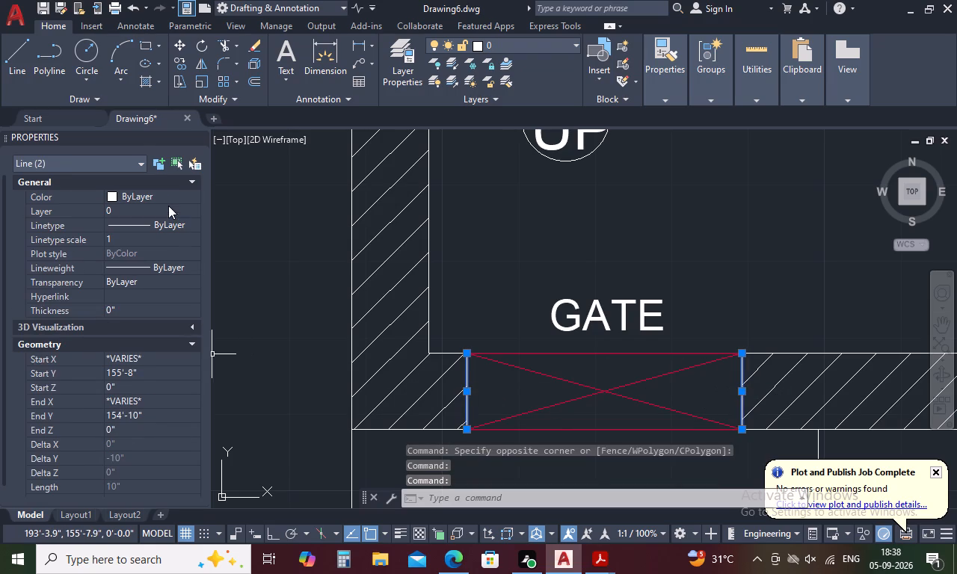
left_click(168, 206)
left_click(188, 209)
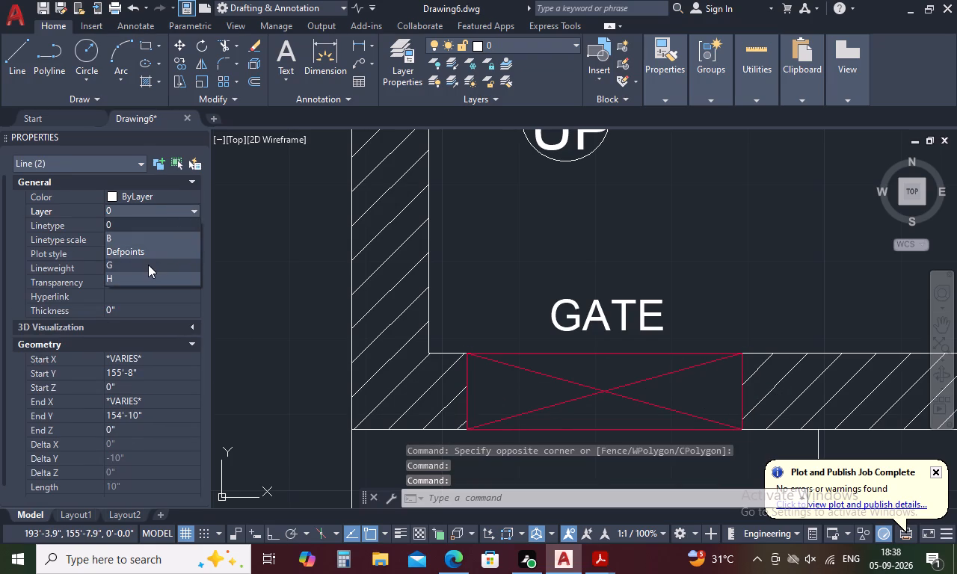
left_click(149, 267)
key("Escape")
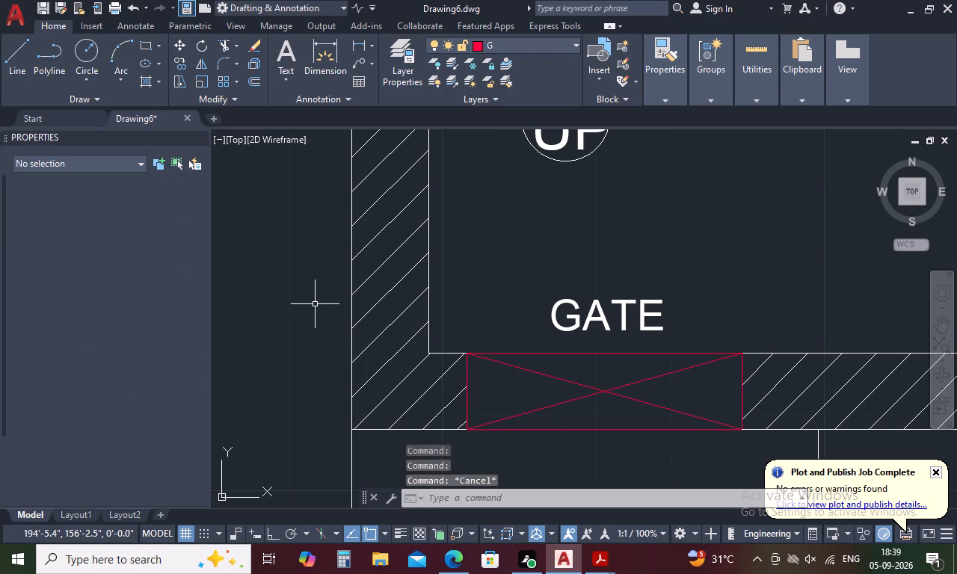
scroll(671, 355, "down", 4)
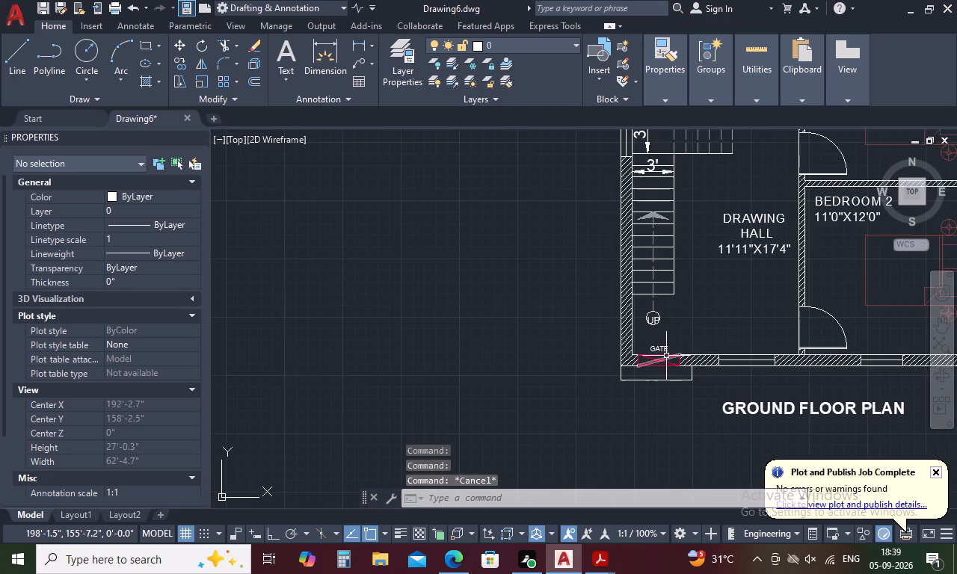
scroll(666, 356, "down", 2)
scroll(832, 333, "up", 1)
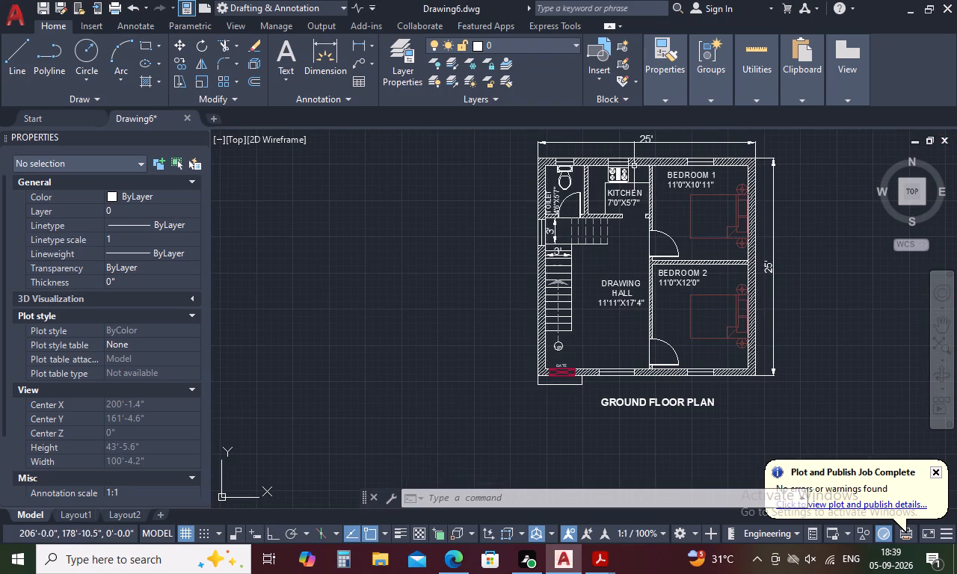
Move the kitchen's range-oven block to layer H.
scroll(632, 162, "up", 4)
left_click_drag(632, 201, 505, 202)
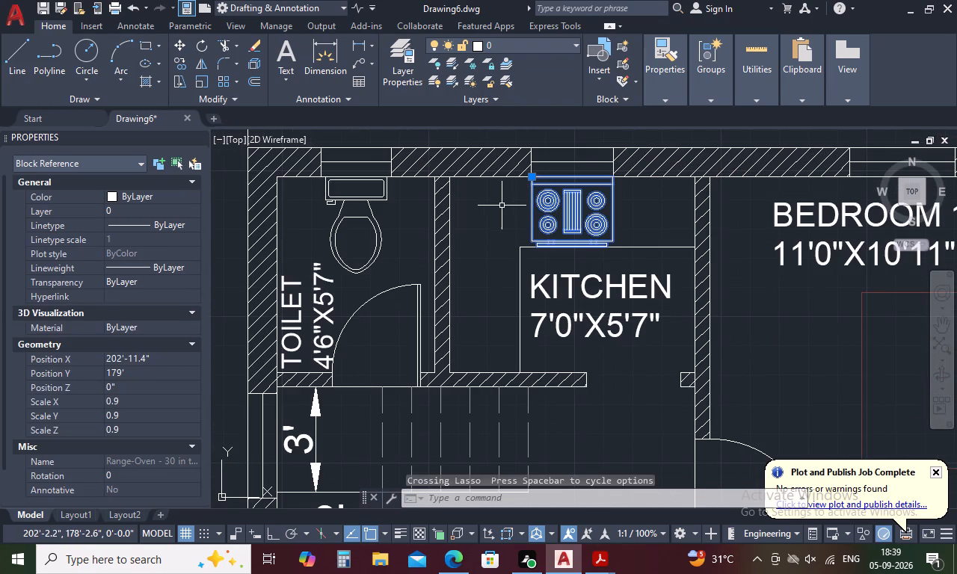
left_click(183, 200)
double_click(191, 212)
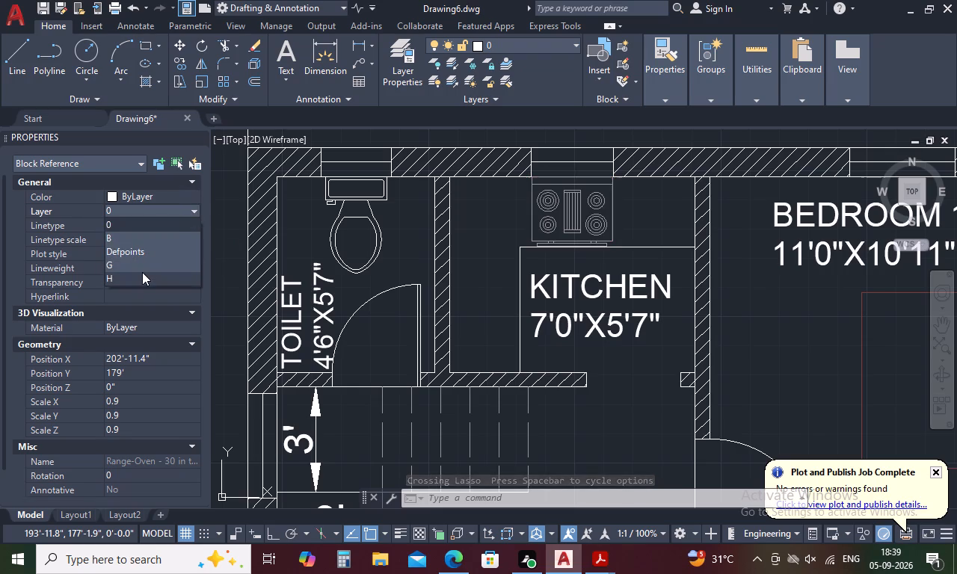
left_click(140, 278)
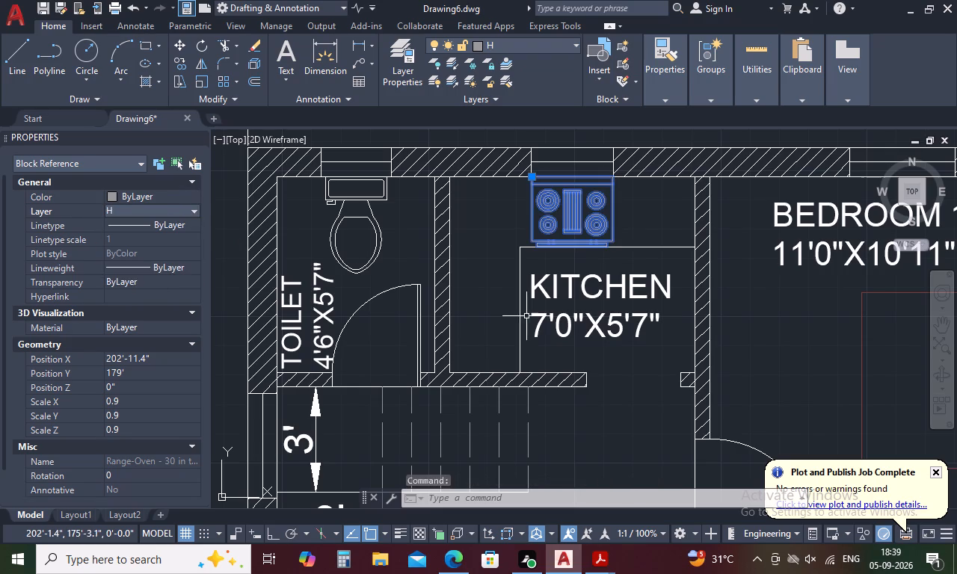
key("Escape")
Dismiss the plot and publish notification.
scroll(558, 271, "down", 3)
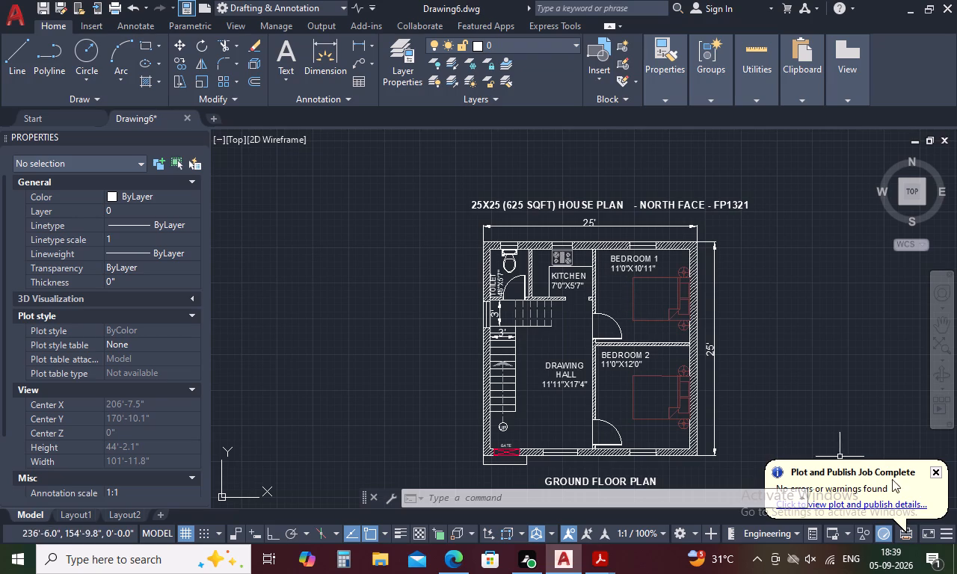
left_click(936, 475)
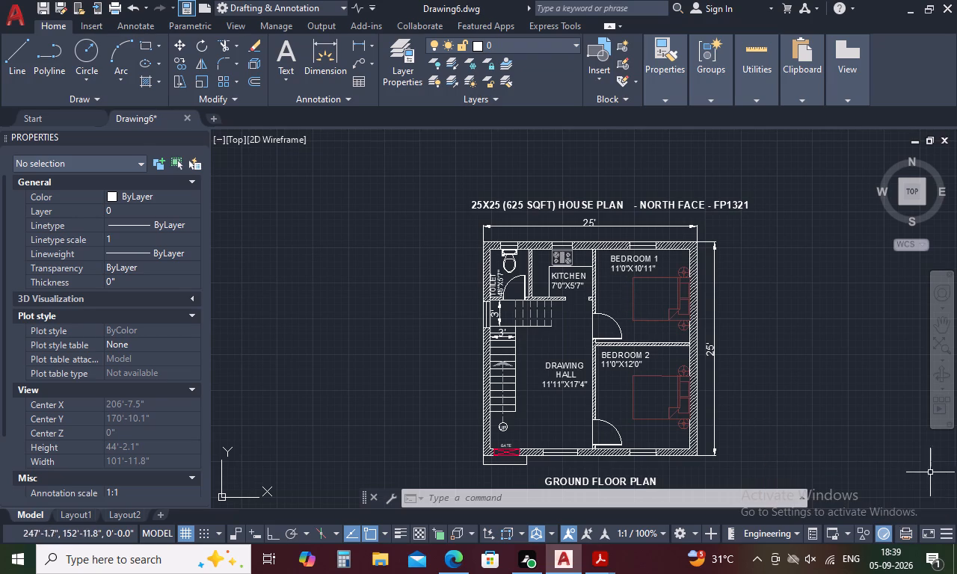
Save the drawing as HP3 in the PAID INTERNSHIP folder.
scroll(808, 341, "down", 1)
scroll(779, 396, "up", 1)
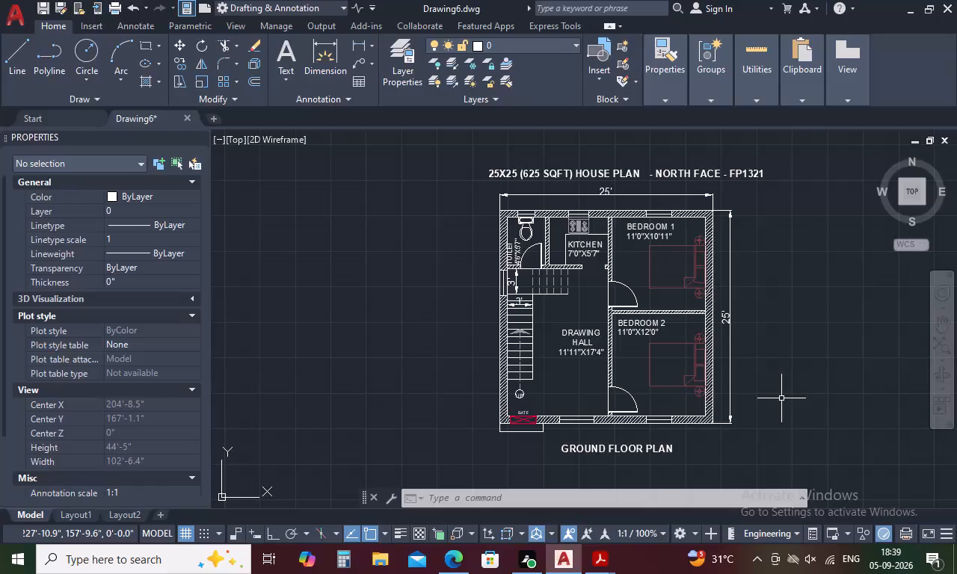
key("ctrl+s")
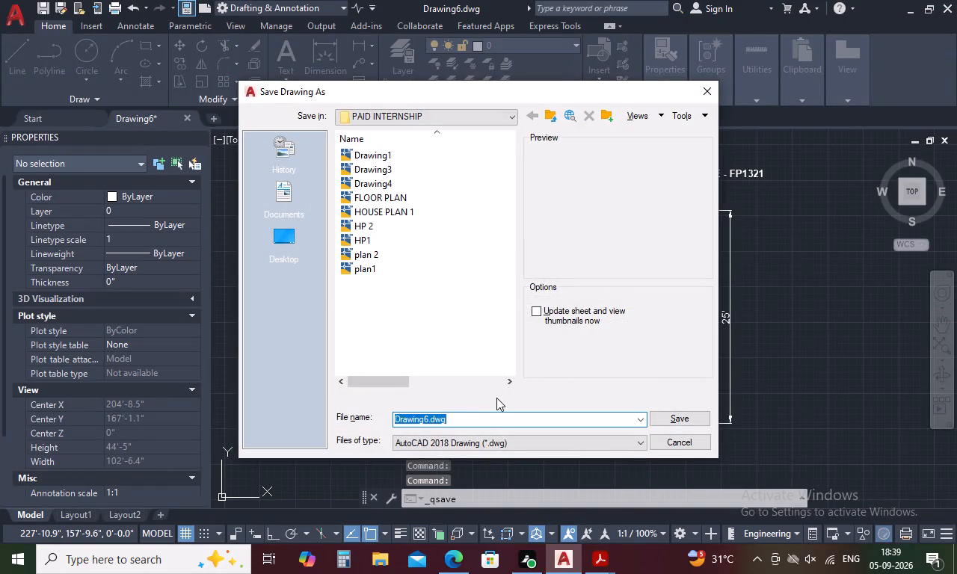
key("BackSpace")
key("h")
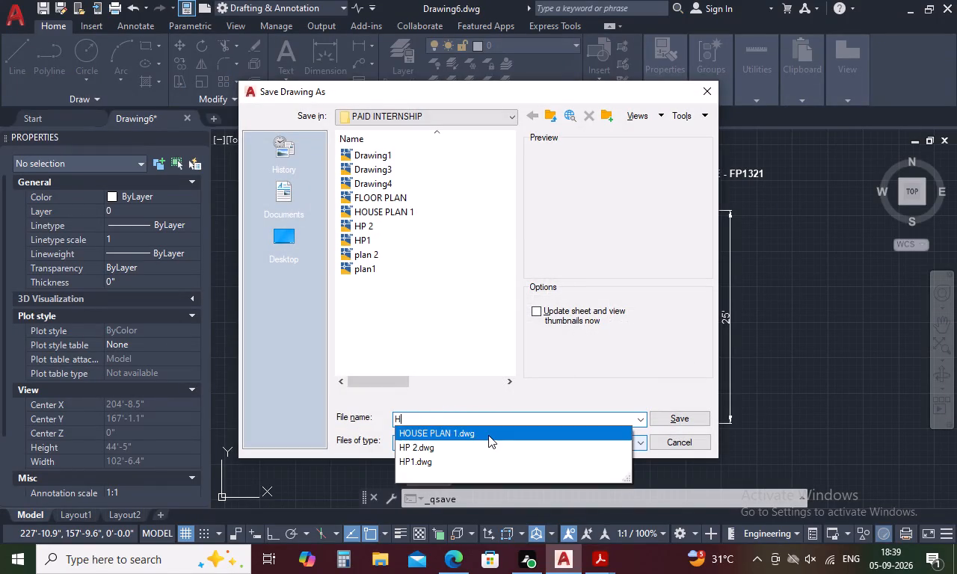
key("p")
key("3")
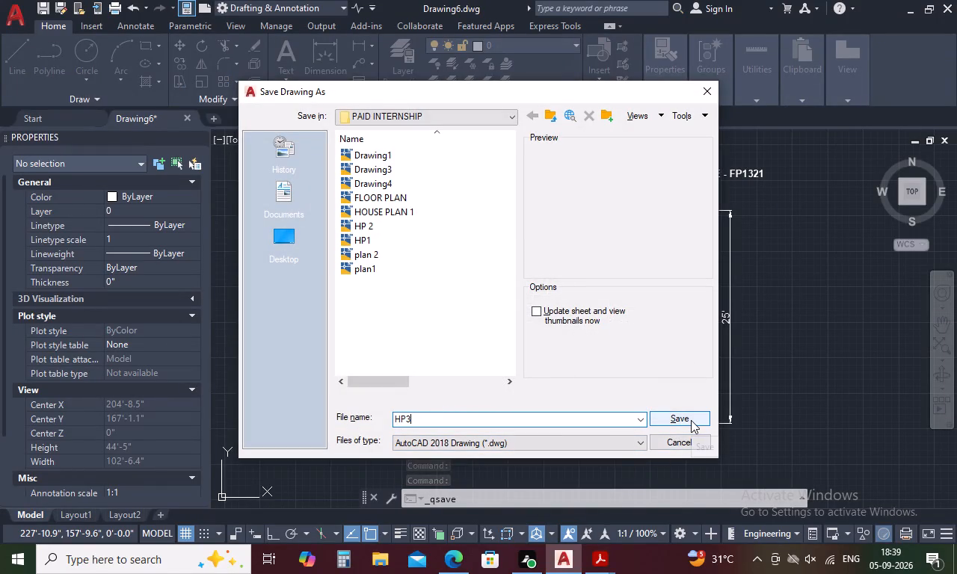
left_click(683, 419)
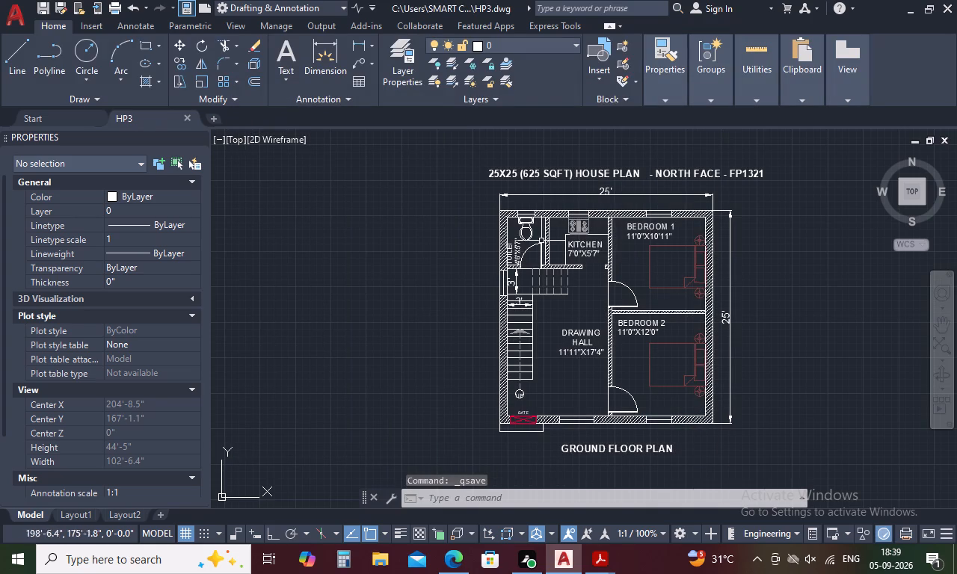
Turn off the drawing grid in model space.
left_click(184, 531)
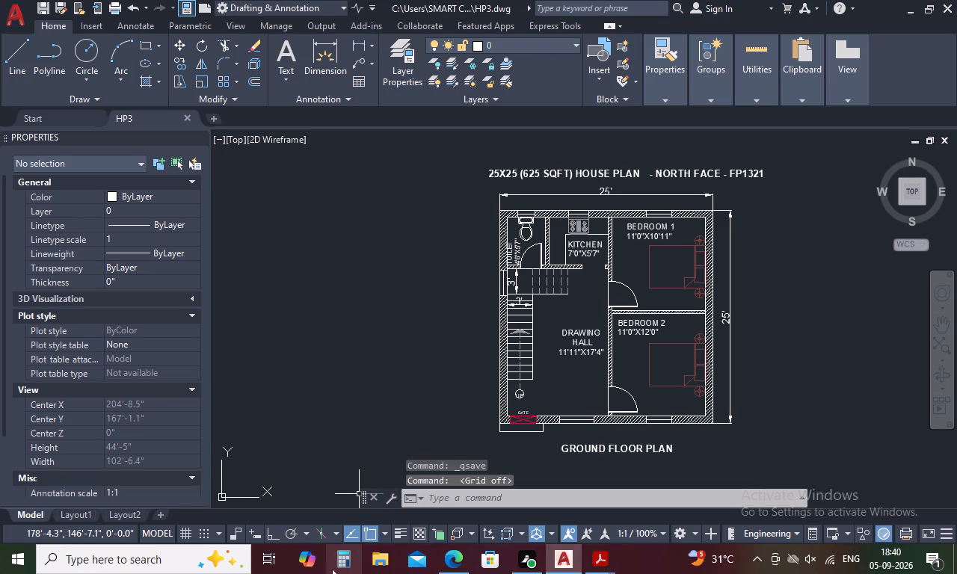
Examine how the floor plan sits on the sheets of Layout1 and Layout2.
left_click(77, 513)
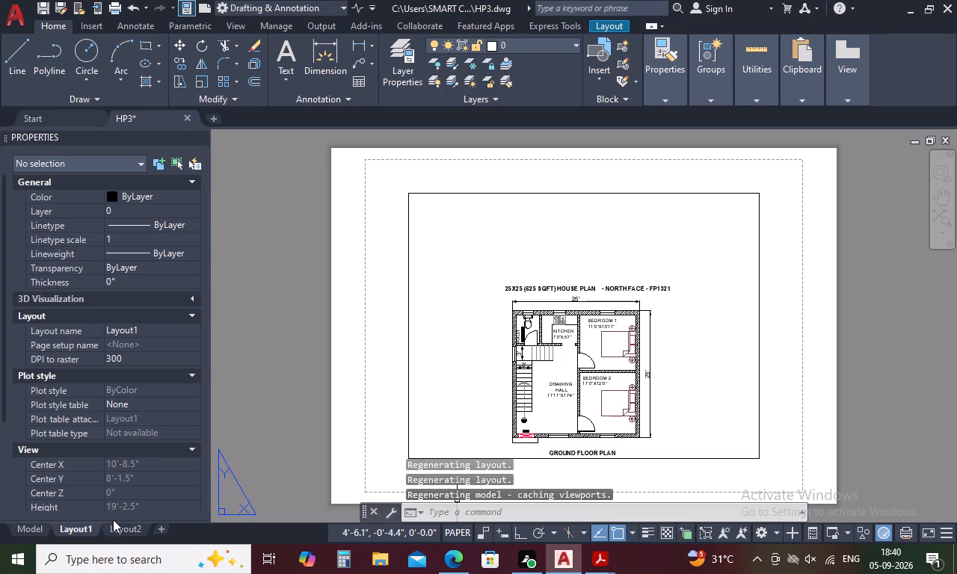
left_click(114, 527)
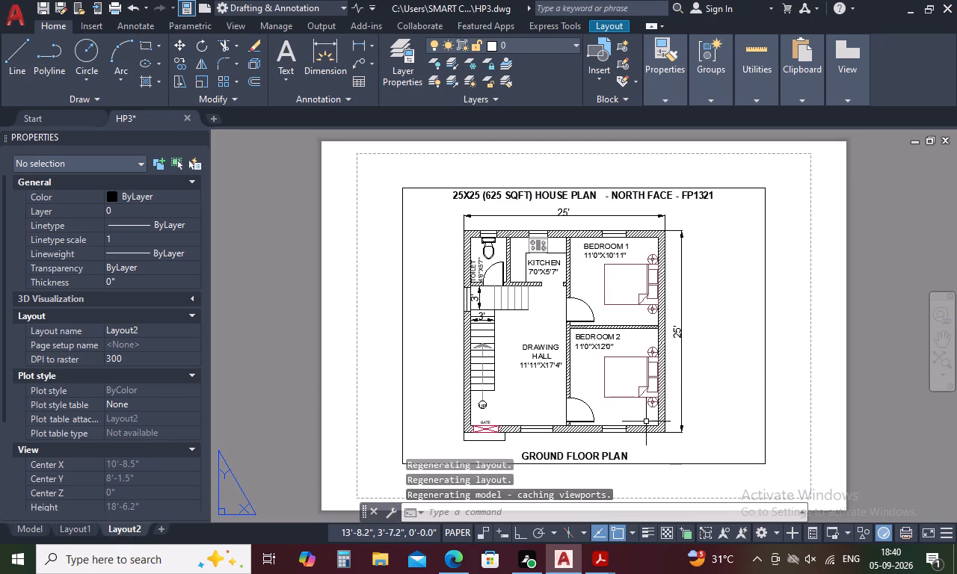
scroll(644, 420, "up", 3)
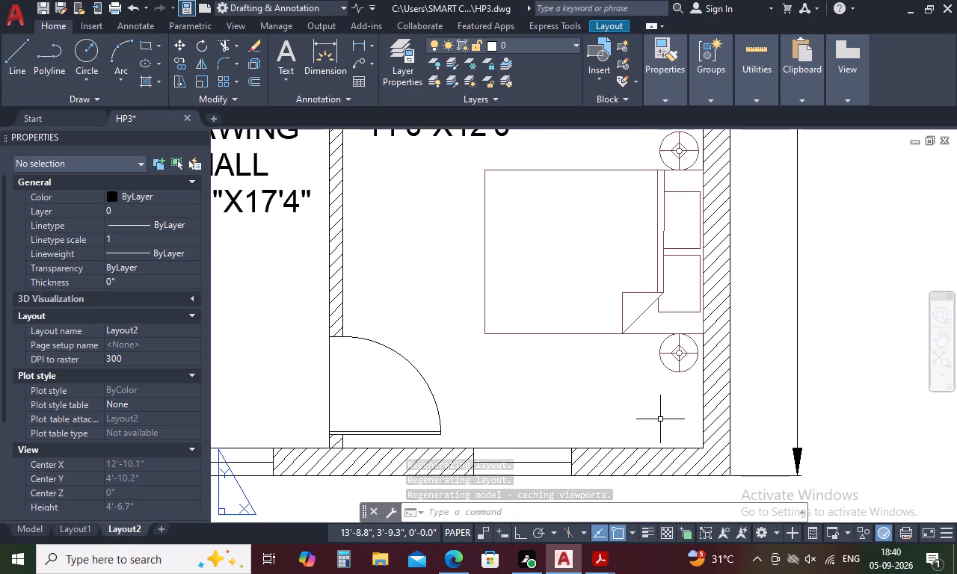
scroll(660, 418, "down", 3)
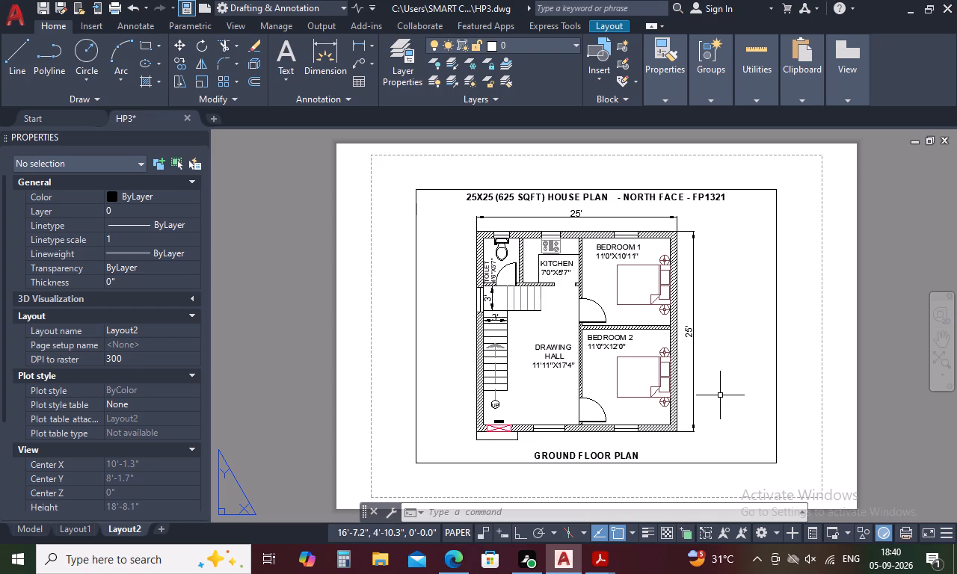
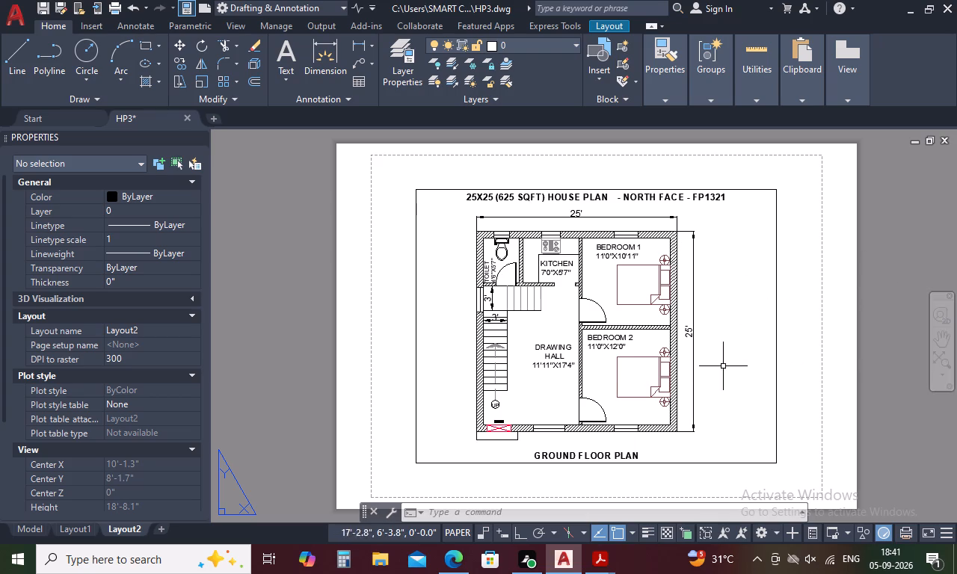
In model space, set the linetype scale of the vertical tread lines in the upper stair flight below the kitchen to 0.1.
scroll(481, 395, "up", 2)
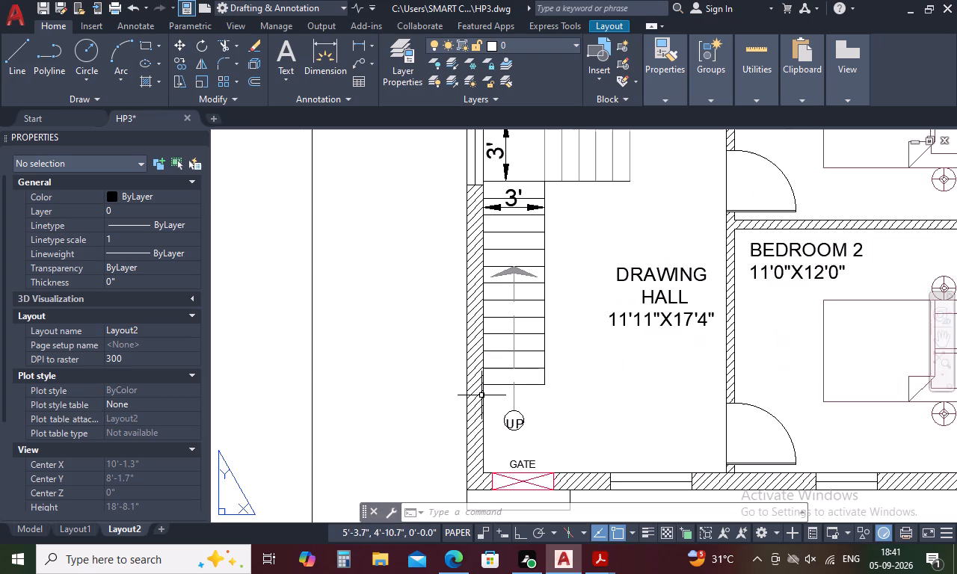
scroll(481, 395, "down", 1)
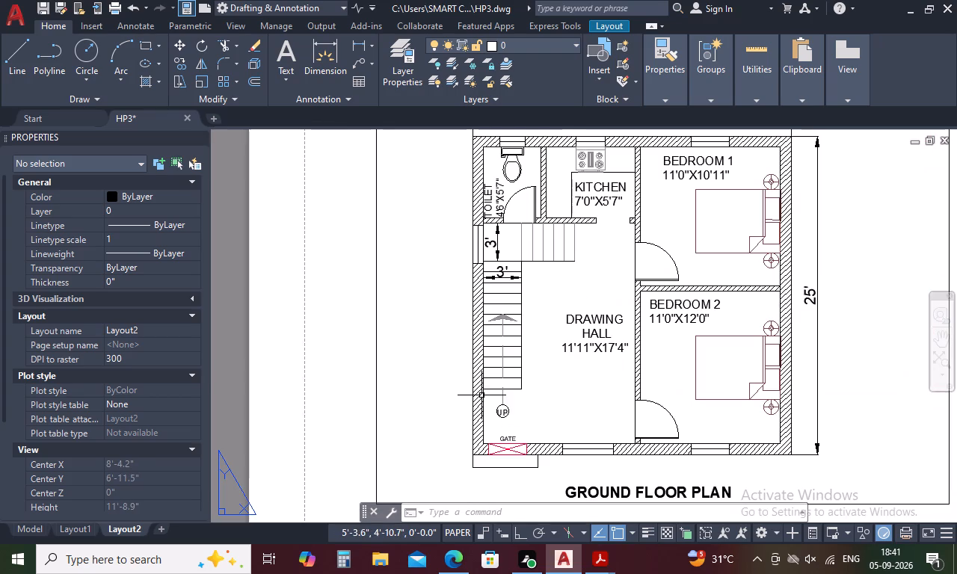
scroll(533, 259, "up", 2)
scroll(533, 259, "down", 2)
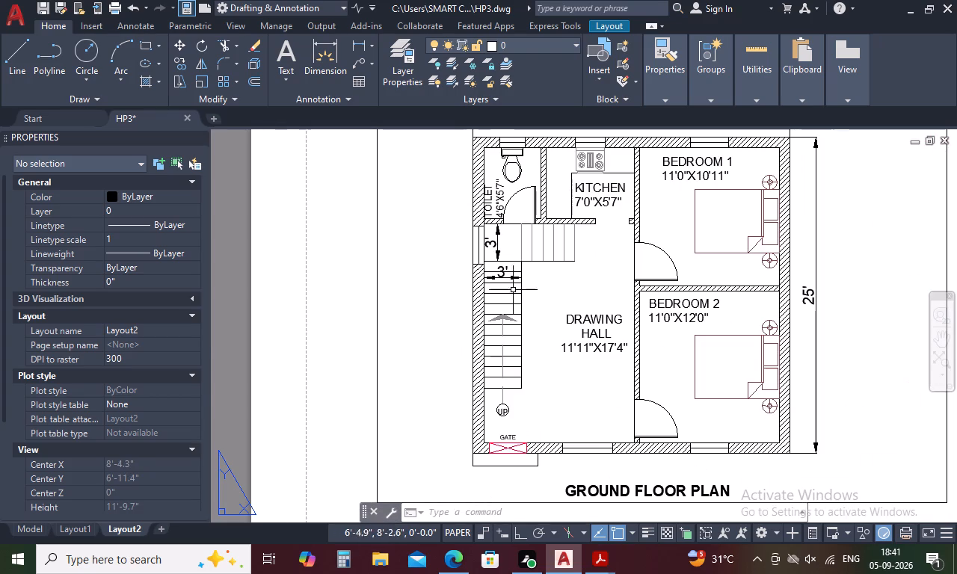
left_click(36, 531)
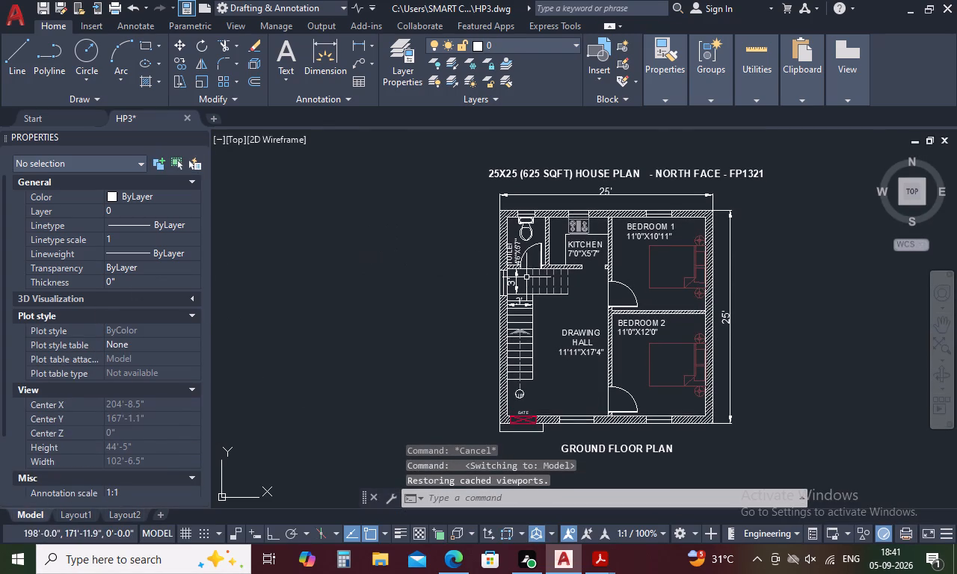
left_click_drag(576, 278, 532, 283)
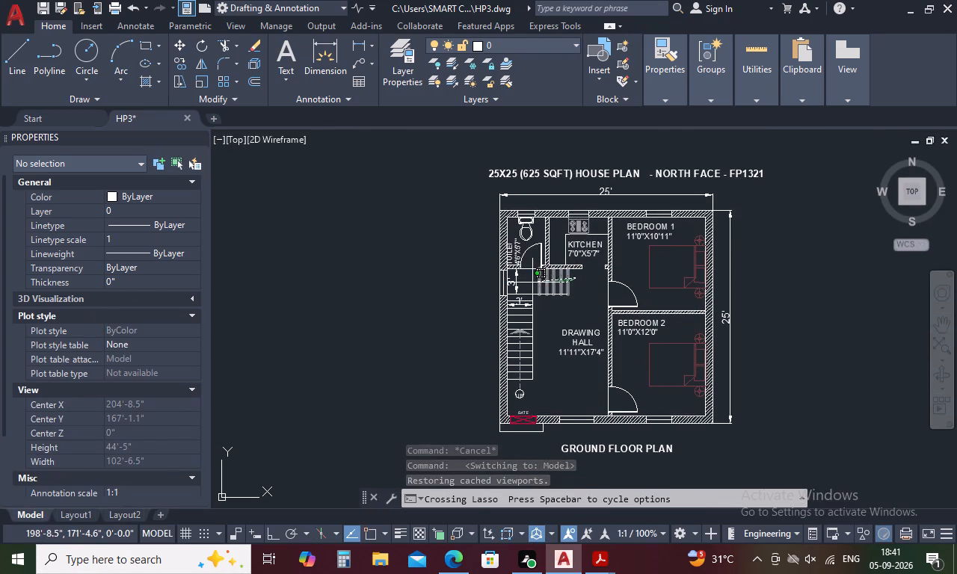
left_click_drag(532, 283, 530, 283)
left_click(169, 235)
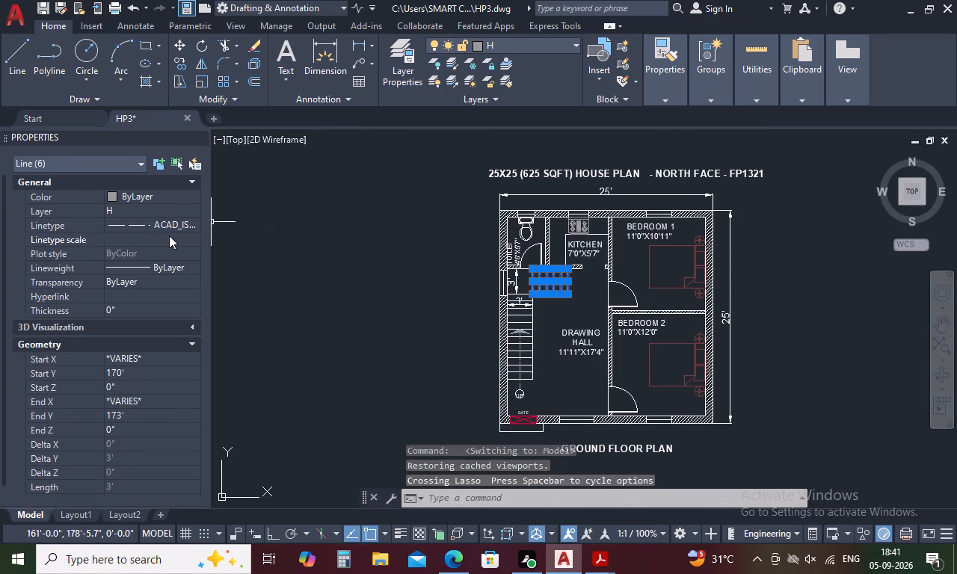
key("BackSpace")
key("period")
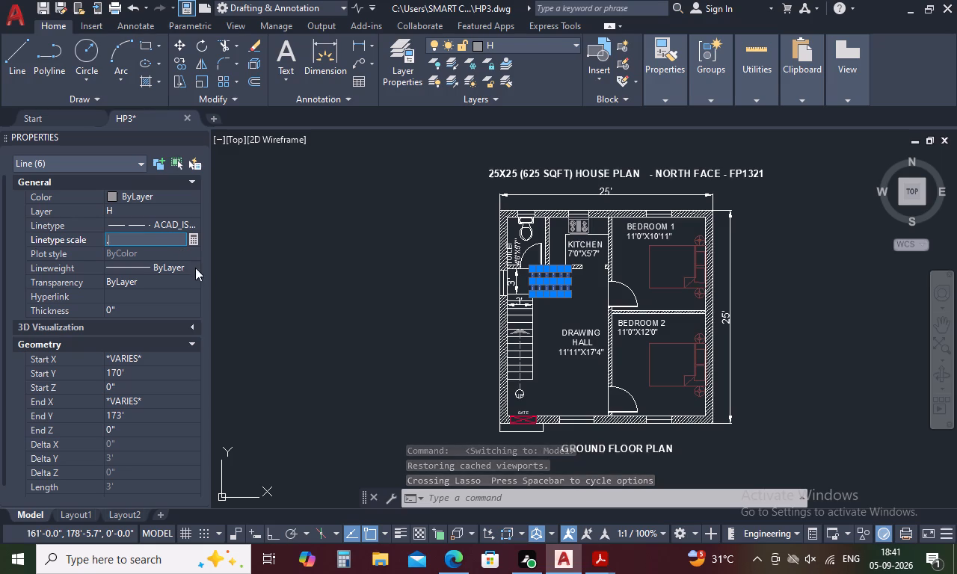
key("1")
key("Return")
left_click(366, 409)
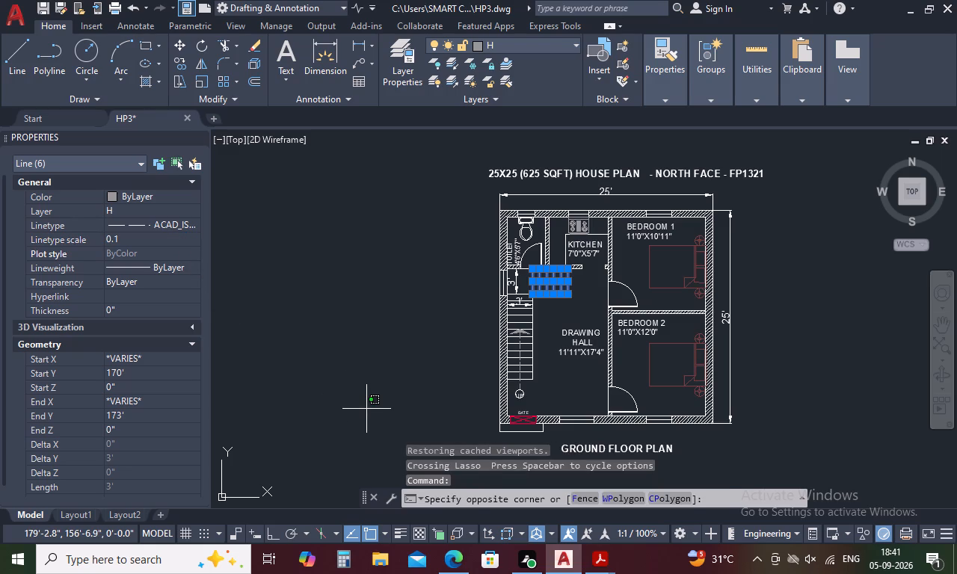
left_click(380, 378)
left_click(381, 358)
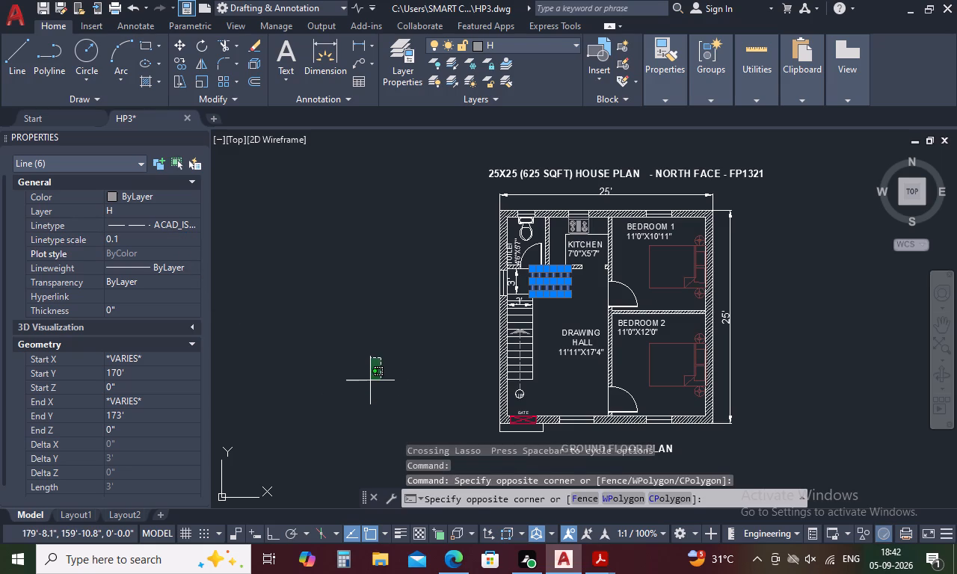
left_click(370, 380)
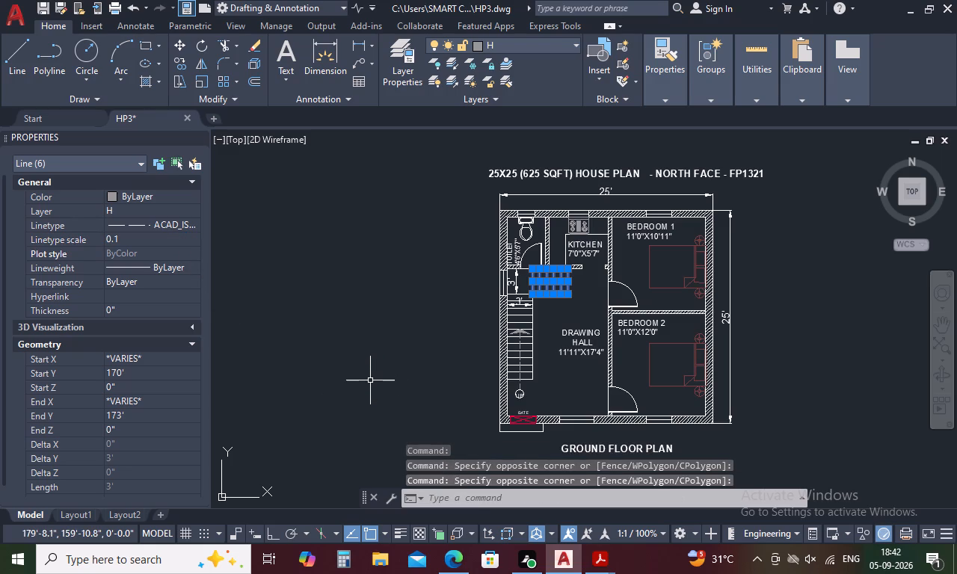
Save the drawing.
key("space")
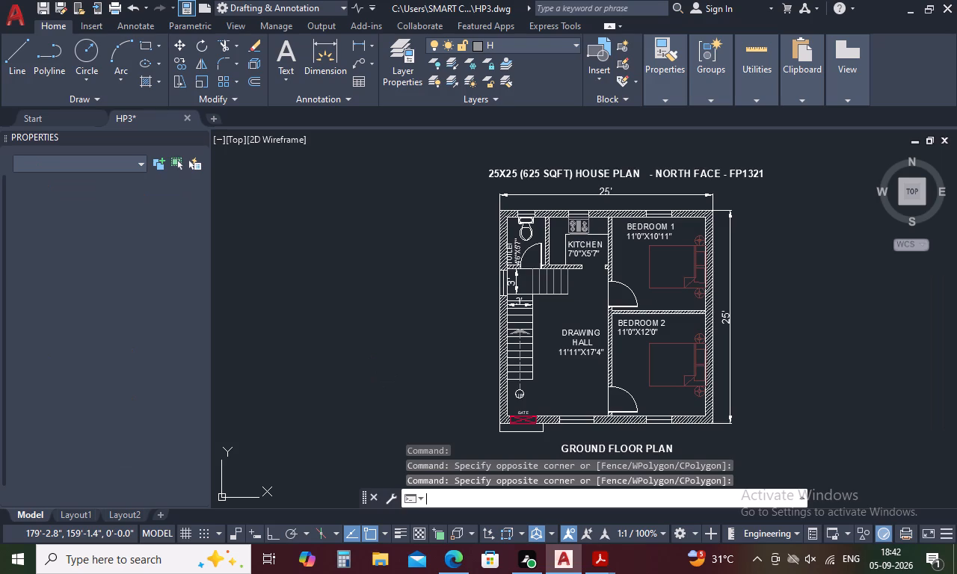
Check how the upper flight's dashed tread lines display in model space, Layout1 and Layout2.
scroll(547, 278, "up", 4)
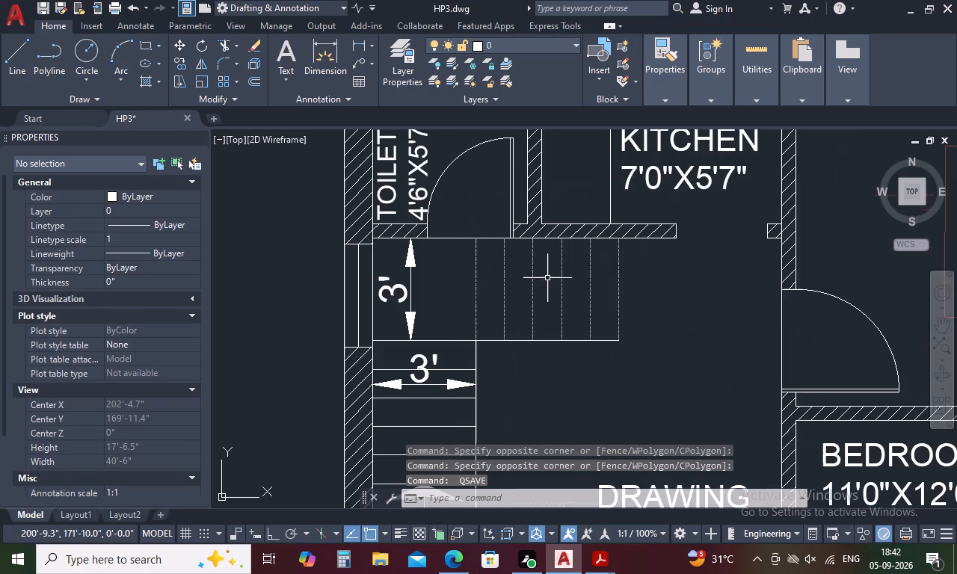
scroll(547, 278, "down", 3)
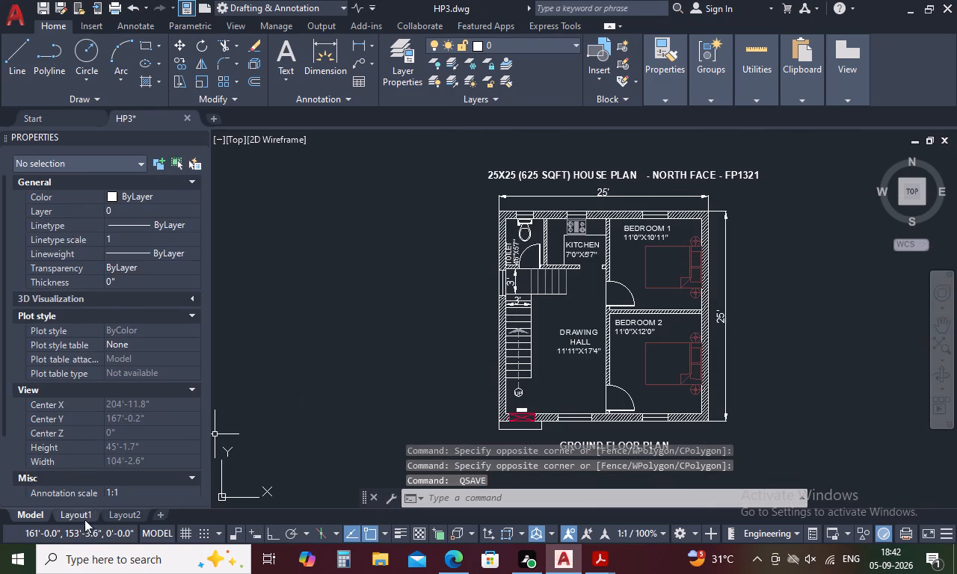
left_click(73, 515)
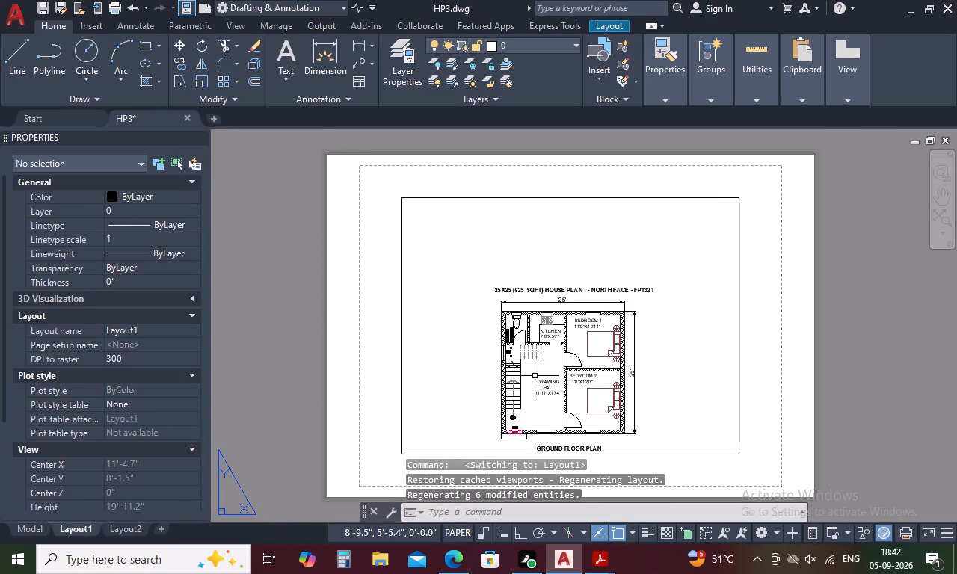
scroll(535, 374, "up", 3)
scroll(534, 351, "down", 2)
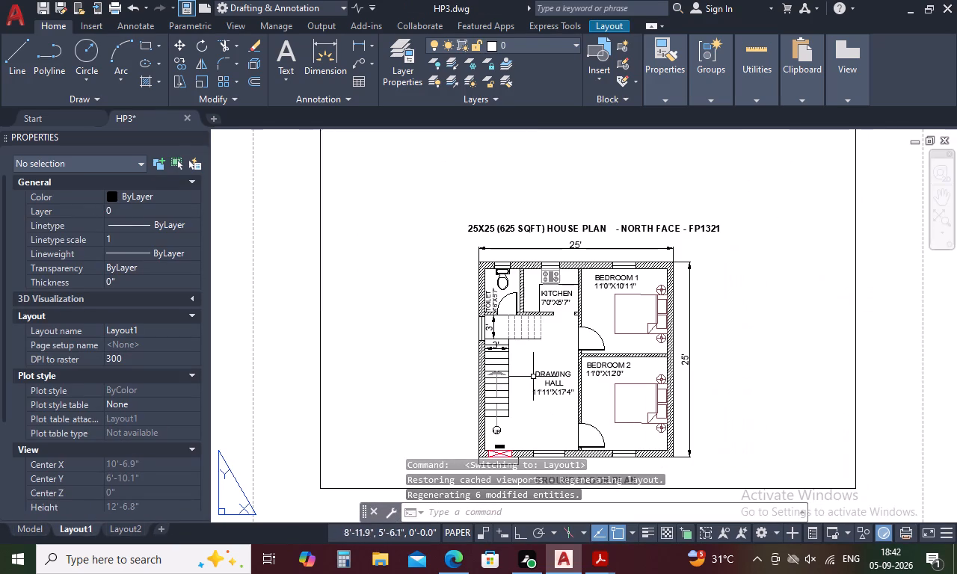
left_click(125, 522)
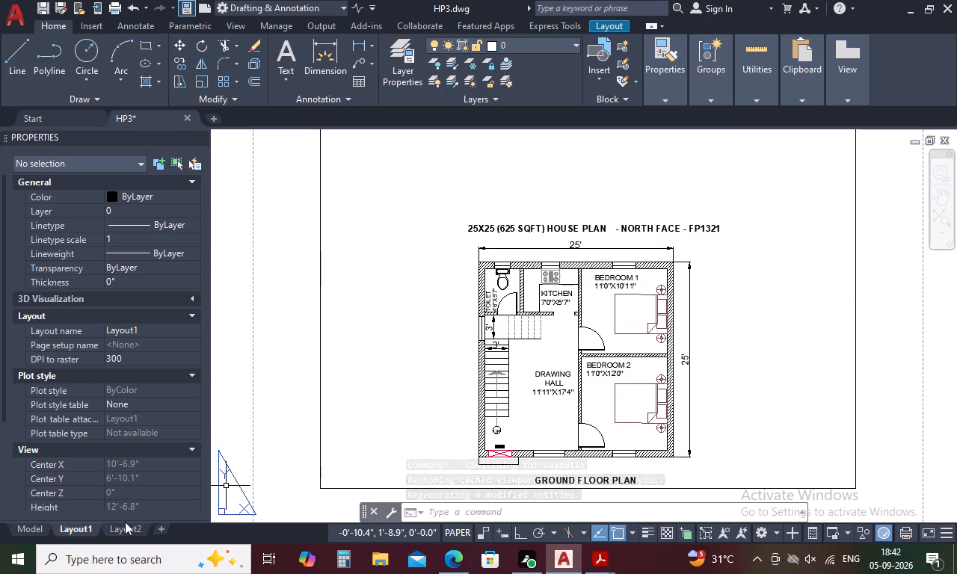
left_click(126, 528)
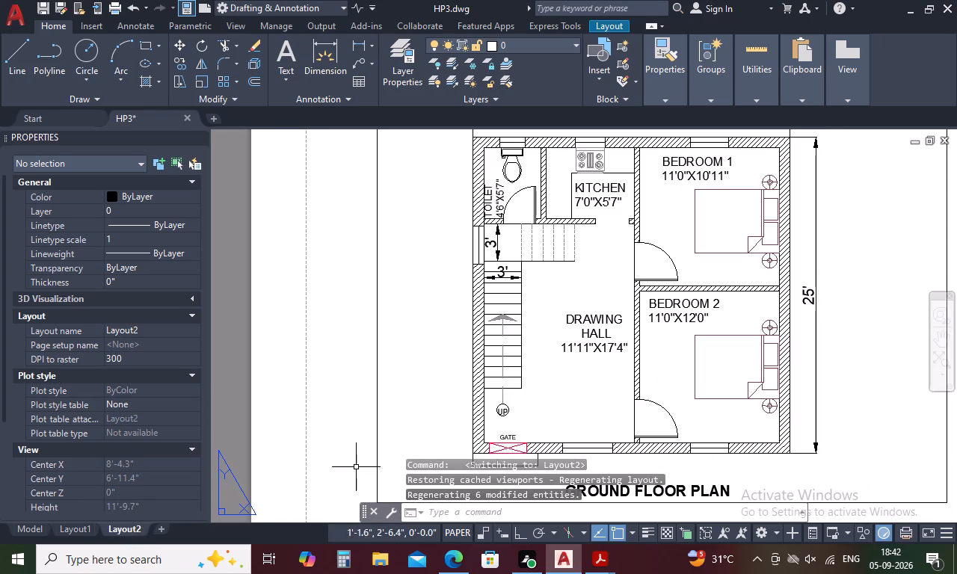
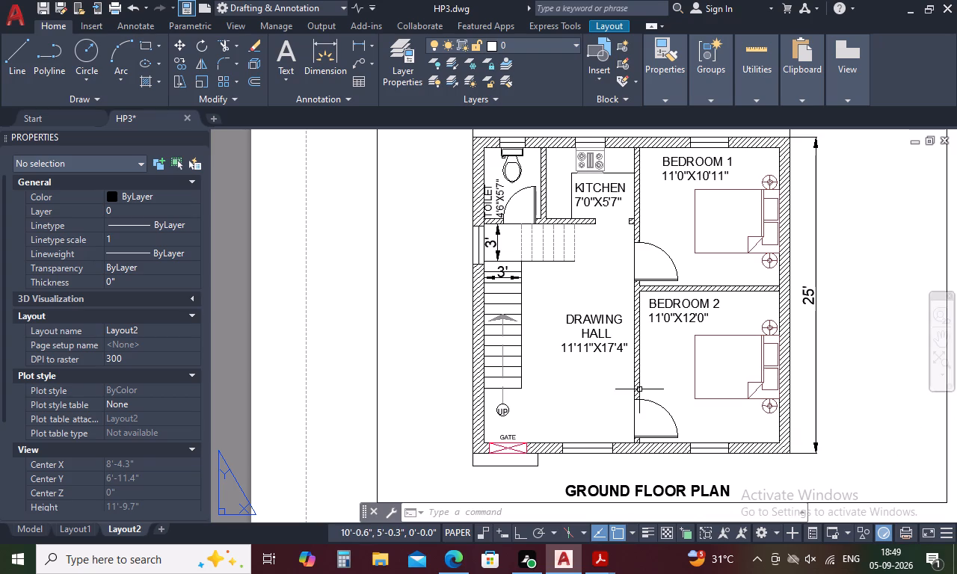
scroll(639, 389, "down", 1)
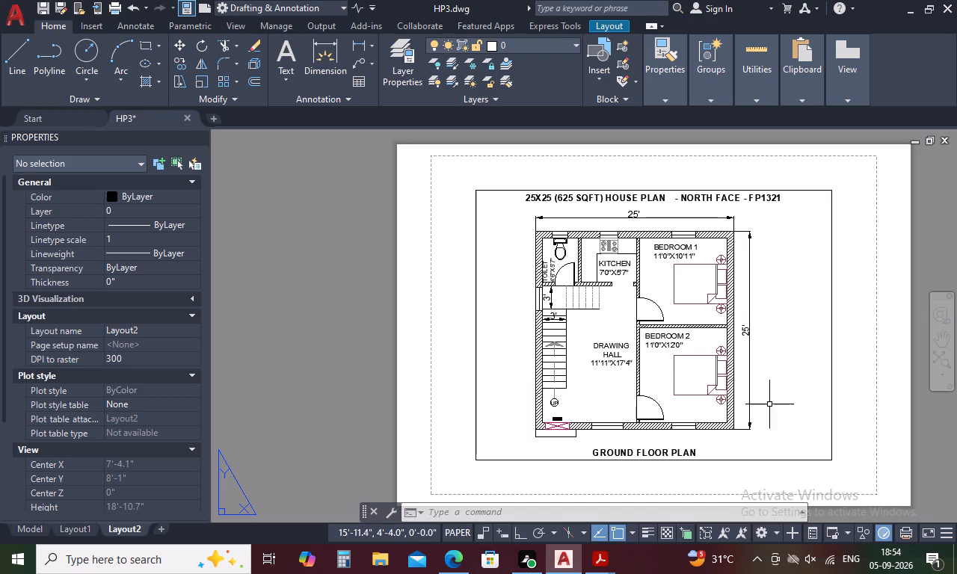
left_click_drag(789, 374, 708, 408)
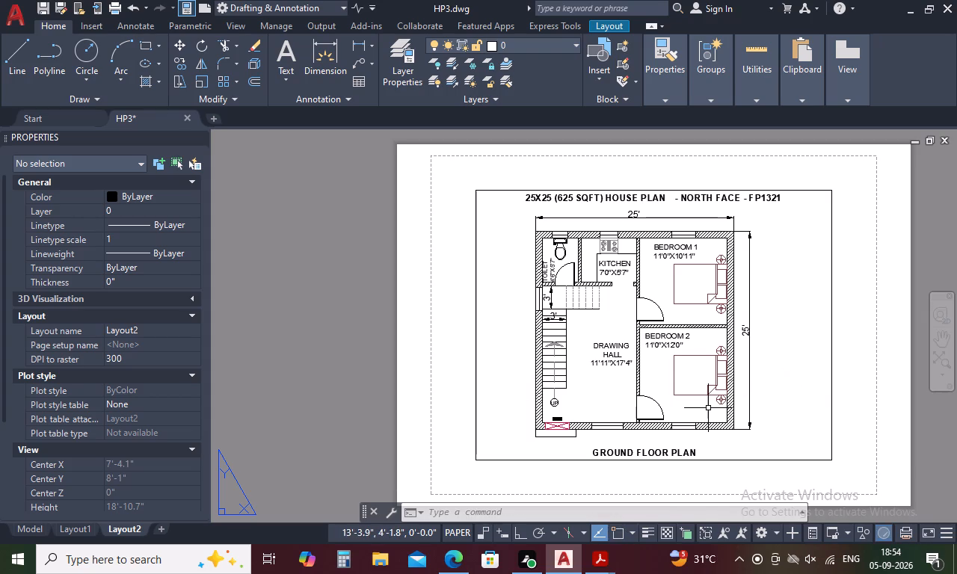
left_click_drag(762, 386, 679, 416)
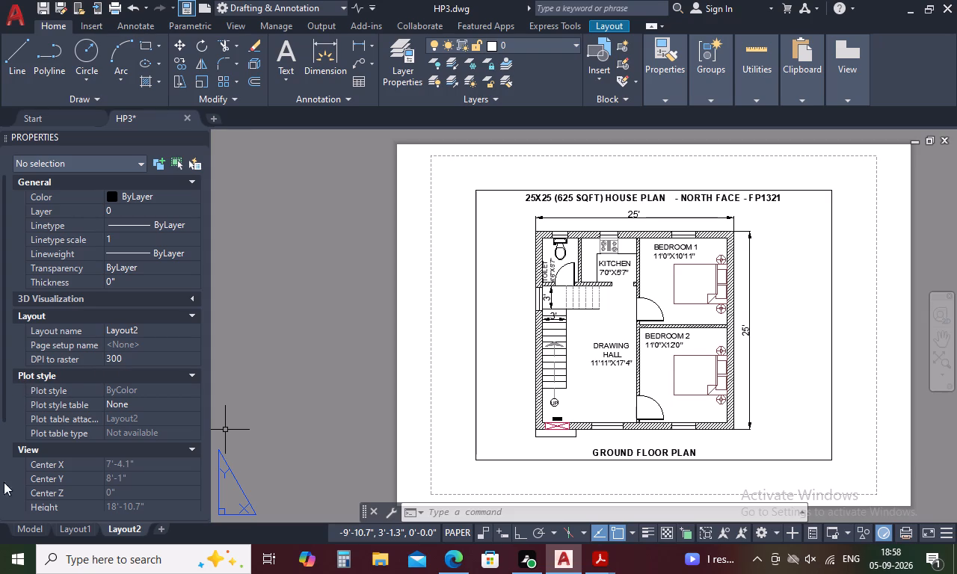
Return to model space and save the drawing.
left_click(34, 531)
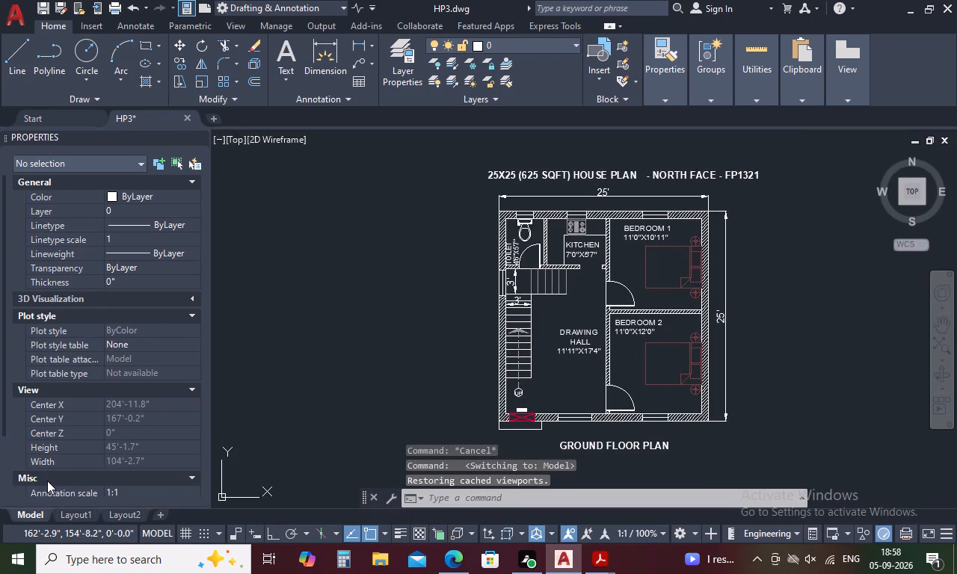
key("ctrl+s")
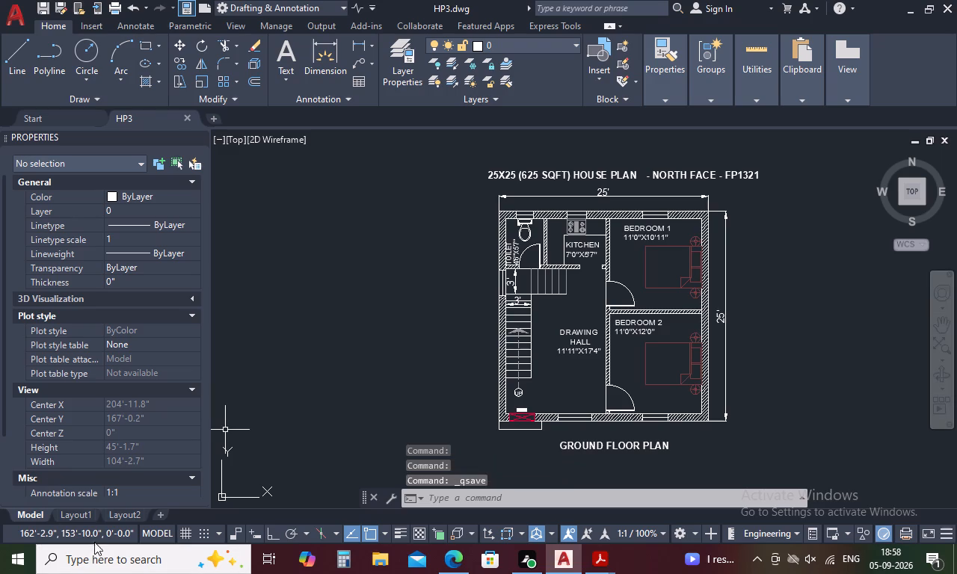
Plot Layout2 with the AutoCAD PDF (High Quality Print).pc3 plotter, saving it as HP3-Layout2.pdf in the PAID INTERNSHIP folder.
left_click(121, 520)
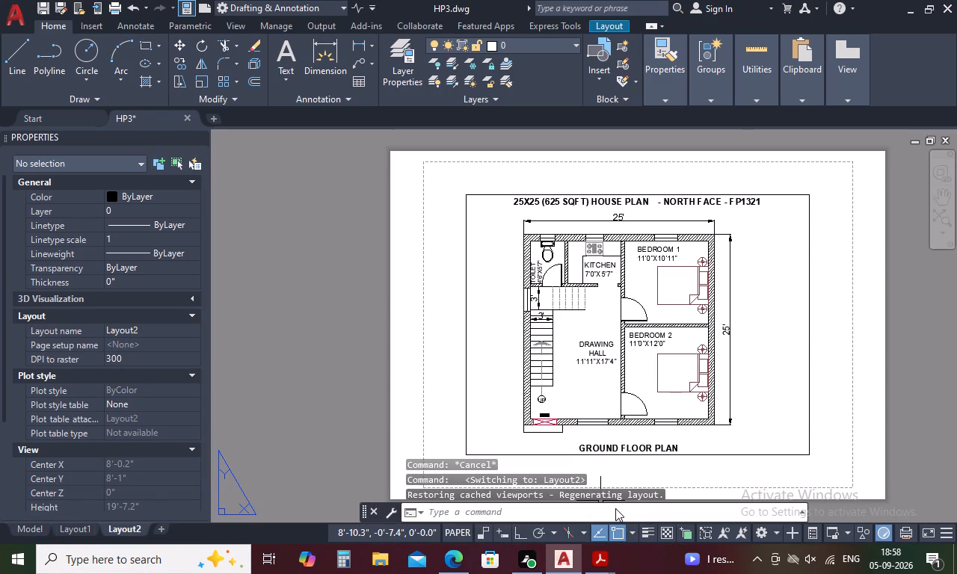
key("ctrl+p")
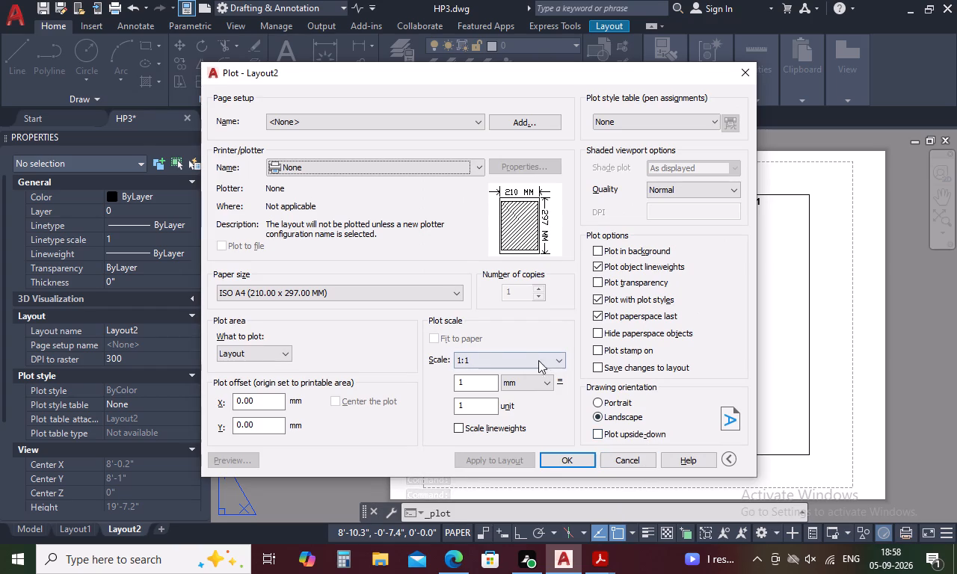
left_click(476, 172)
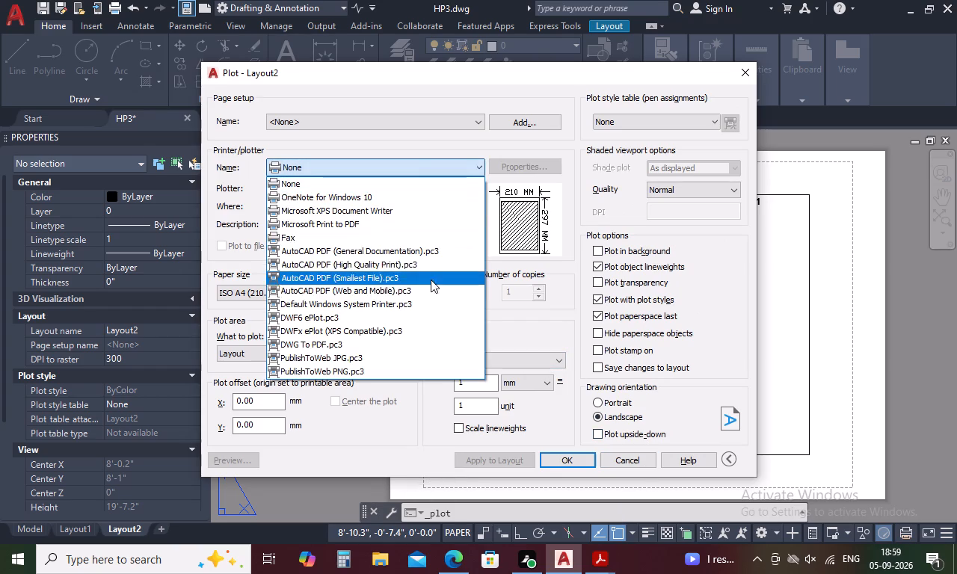
left_click(425, 263)
left_click(557, 463)
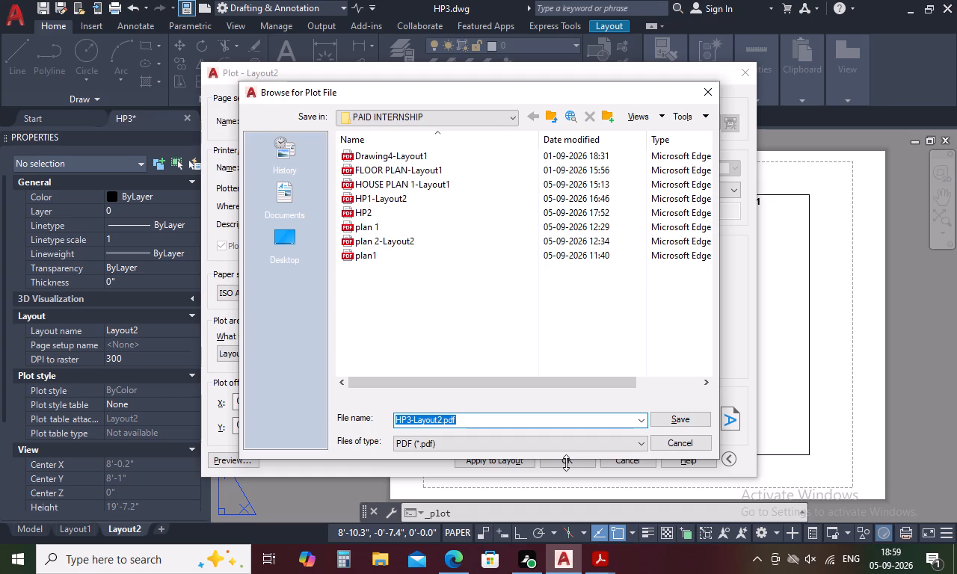
left_click(678, 419)
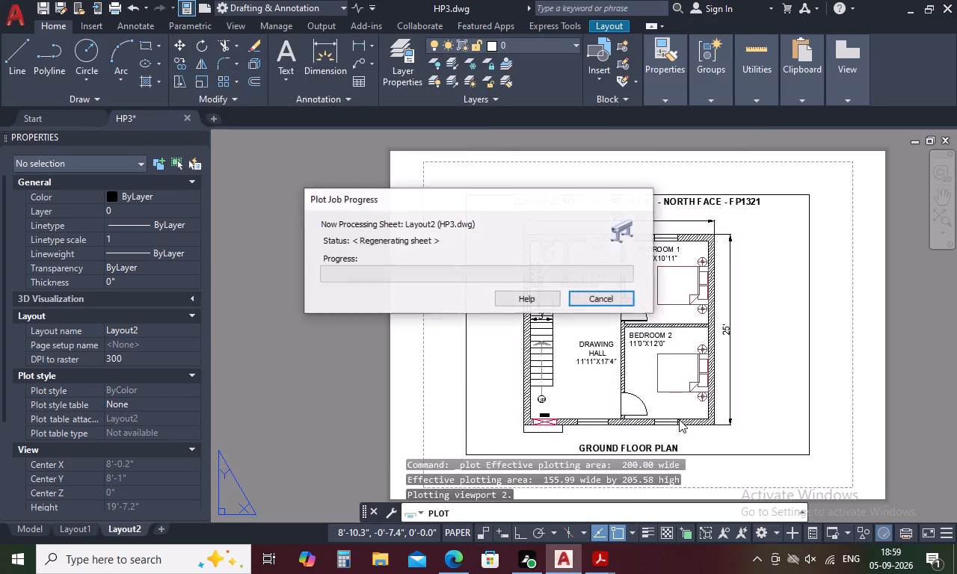
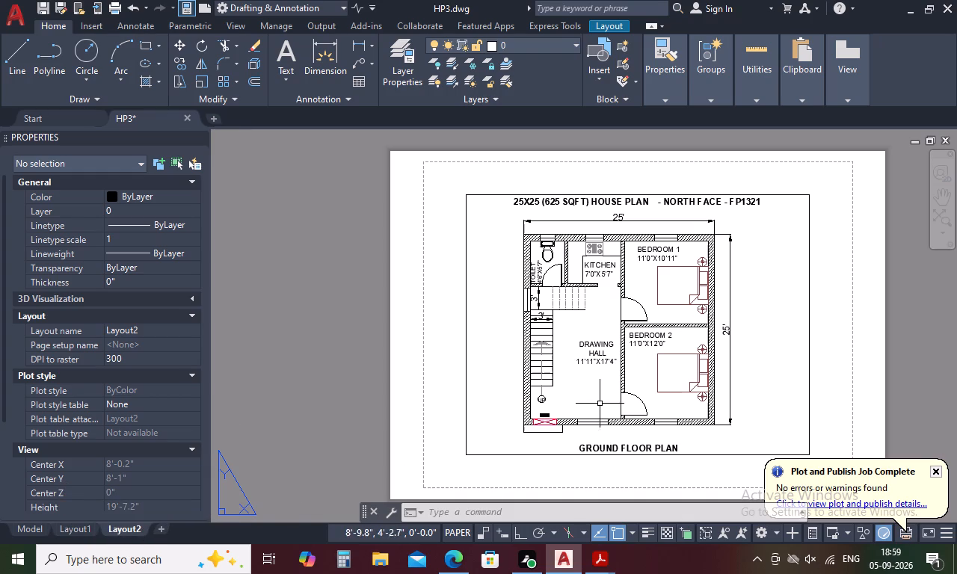
Plot Layout2 with the AutoCAD PDF (General Documentation).pc3 plotter, overwriting HP3-Layout2.pdf in the PAID INTERNSHIP folder.
scroll(541, 426, "up", 3)
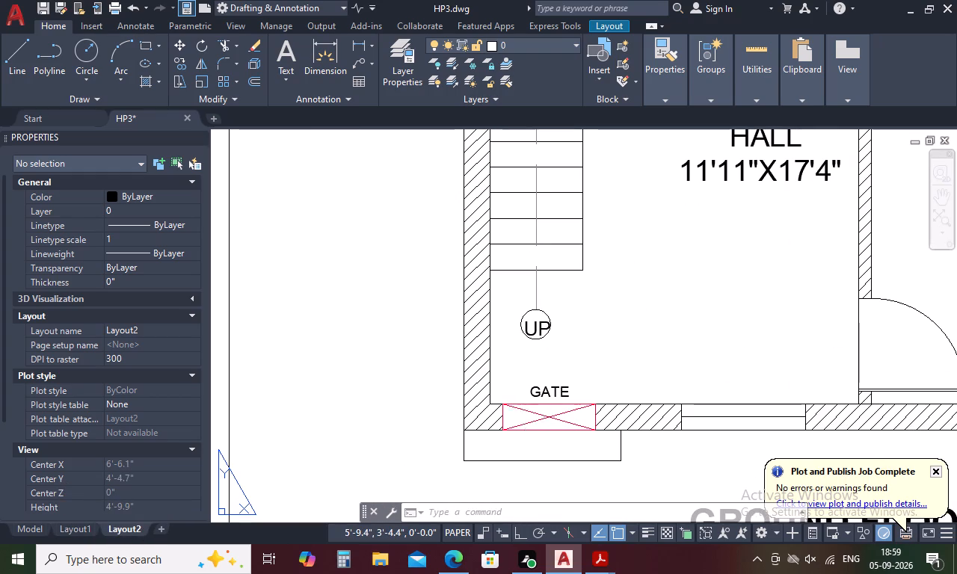
left_click(525, 410)
left_click_drag(545, 411, 535, 435)
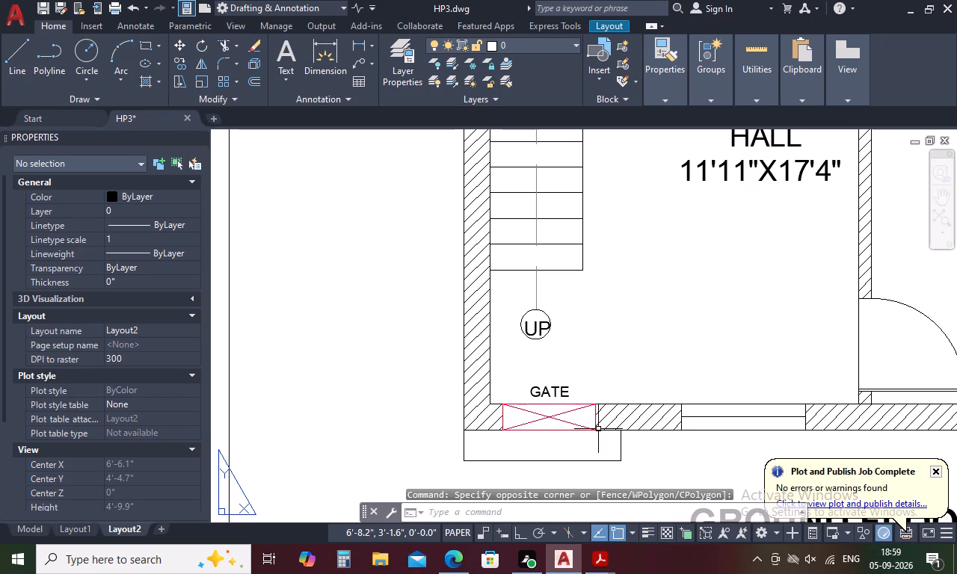
key("ctrl+p")
key("Return")
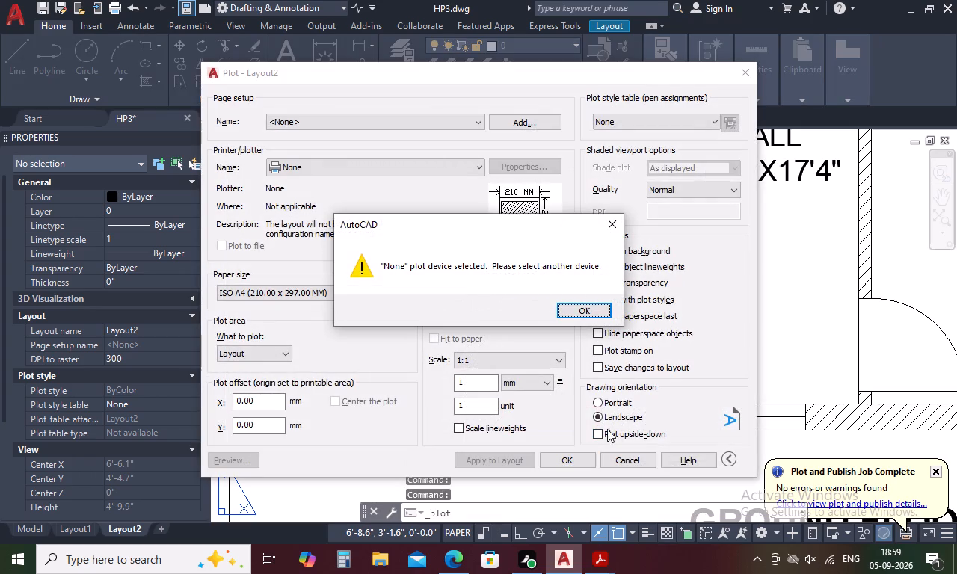
left_click(612, 229)
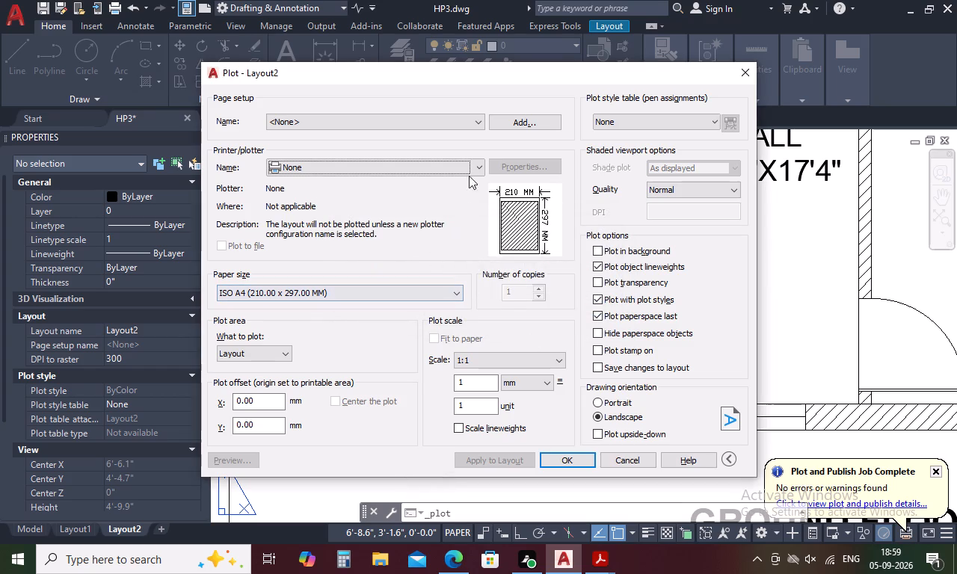
left_click(477, 170)
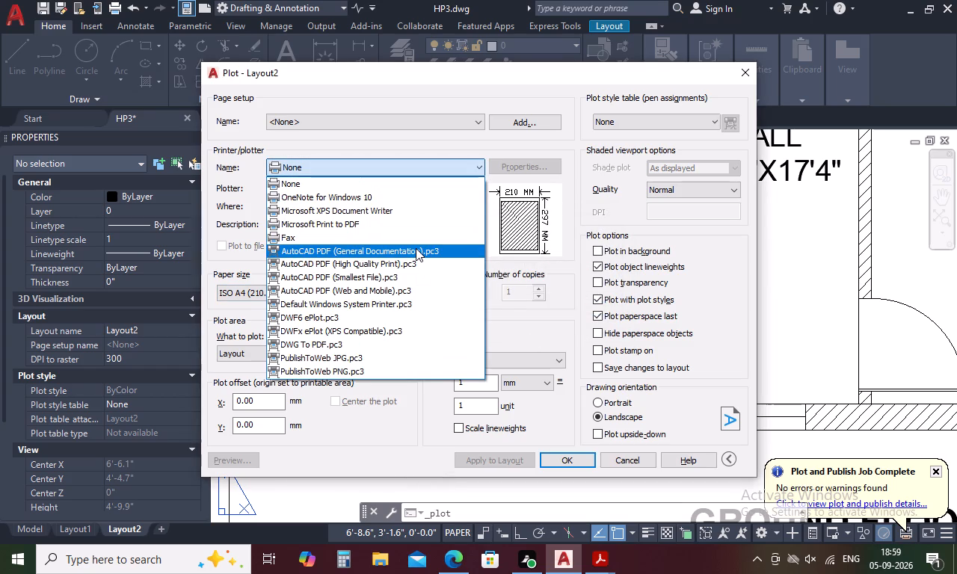
left_click(416, 248)
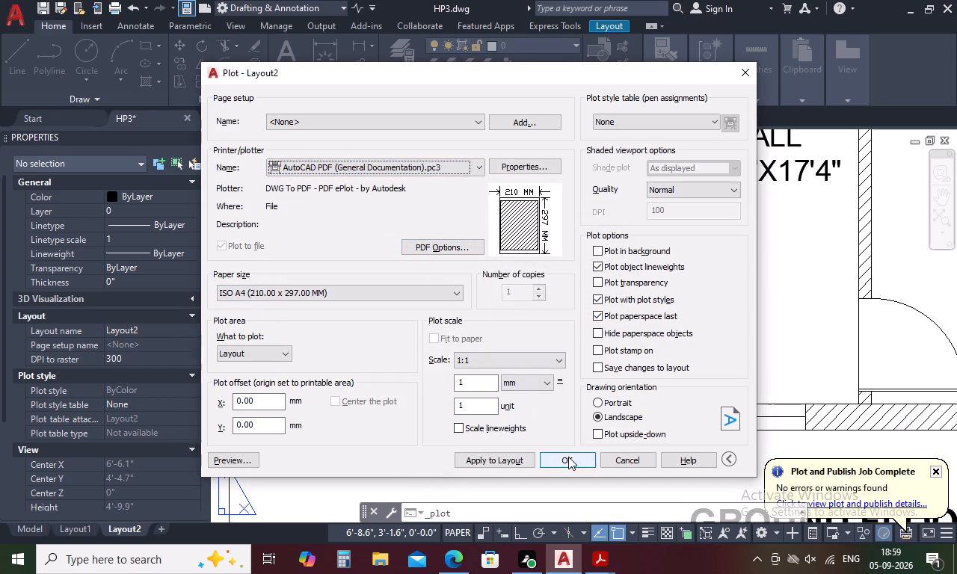
left_click(545, 462)
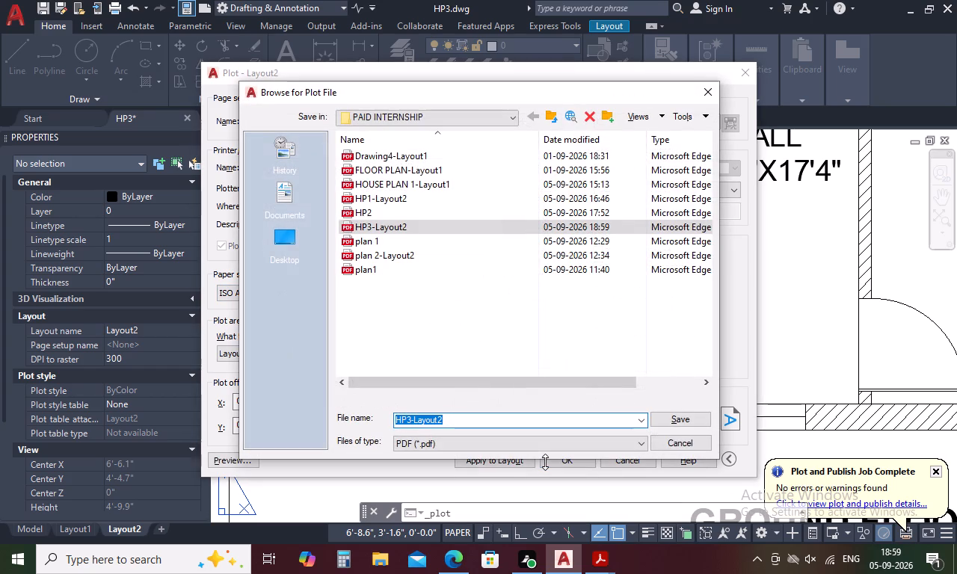
left_click(656, 416)
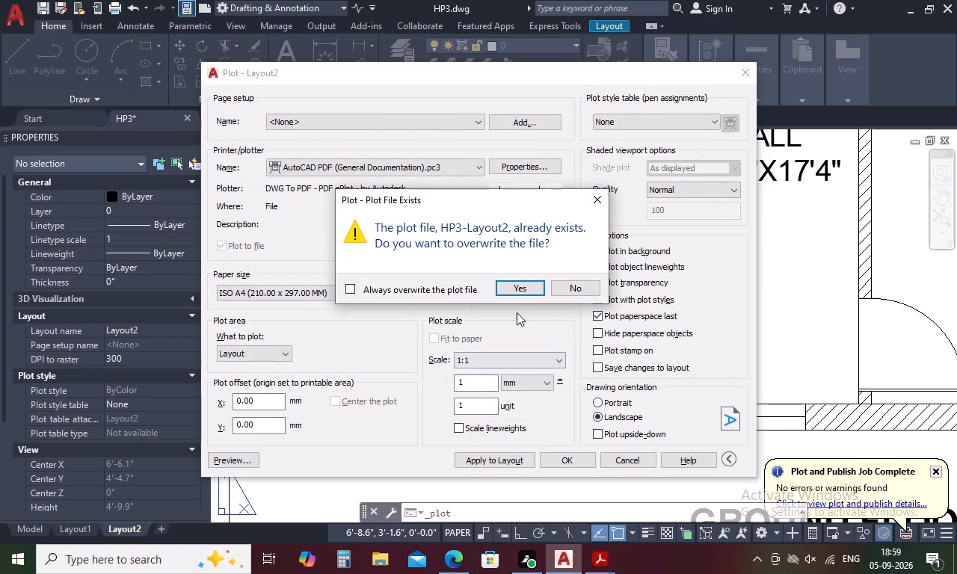
left_click(515, 291)
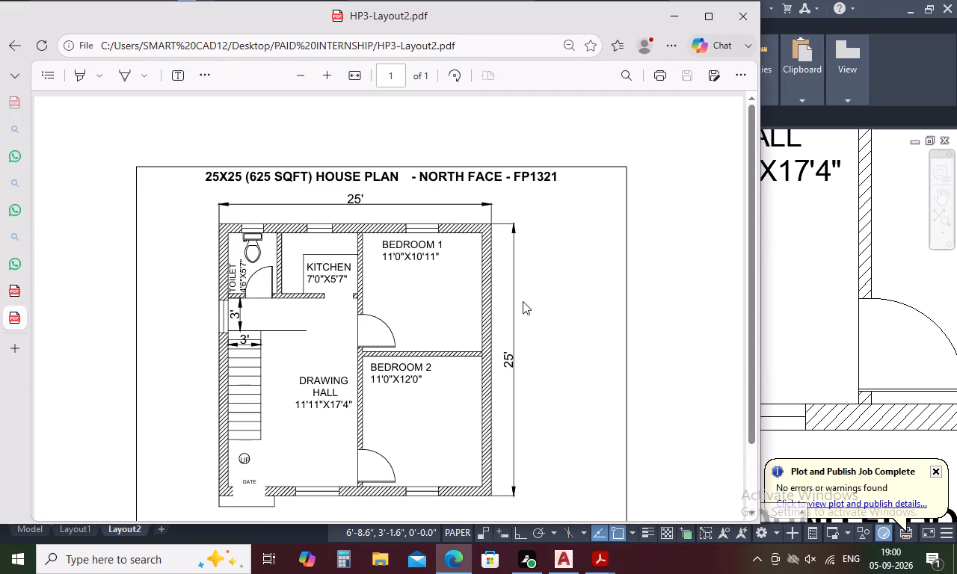
key("ctrl+z")
key("ctrl+z")
key("ctrl+z")
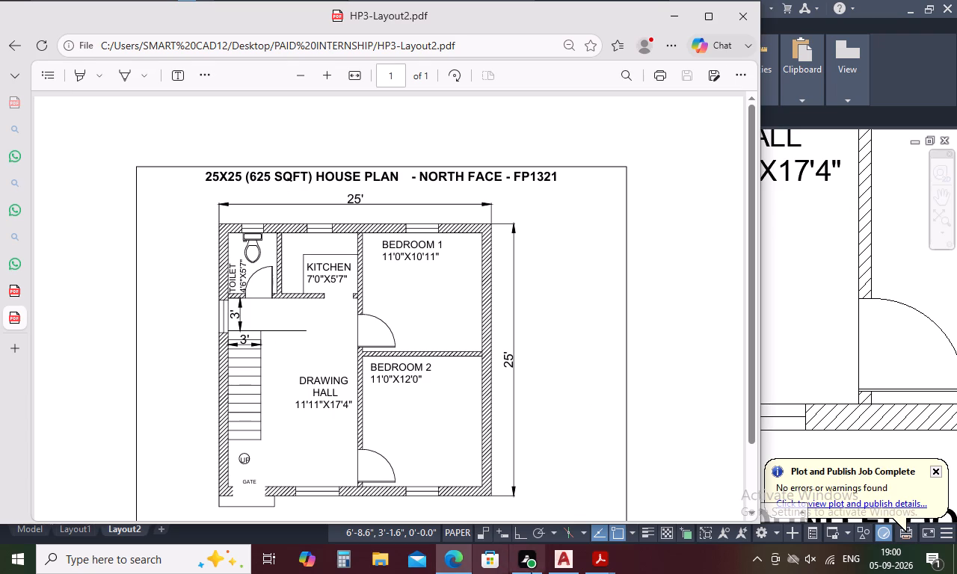
Switch back to AutoCAD, add a new layout to the HP3 drawing and open it.
left_click(566, 558)
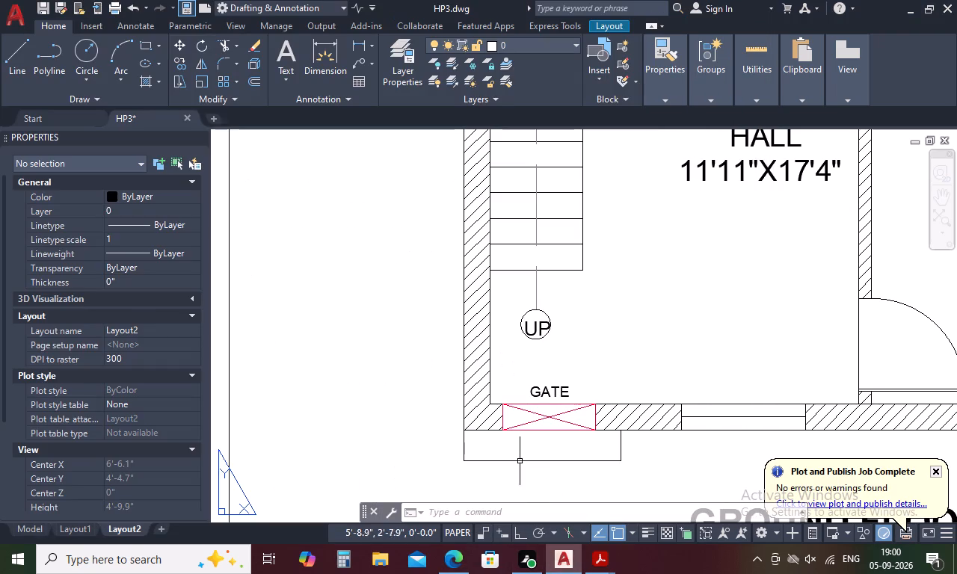
scroll(540, 355, "down", 4)
scroll(543, 350, "up", 2)
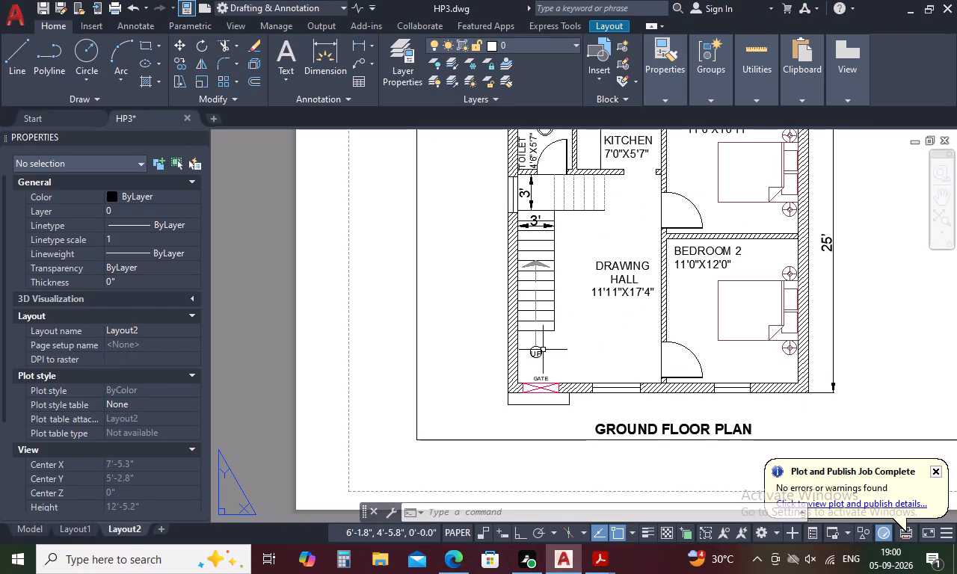
left_click(161, 532)
left_click(168, 531)
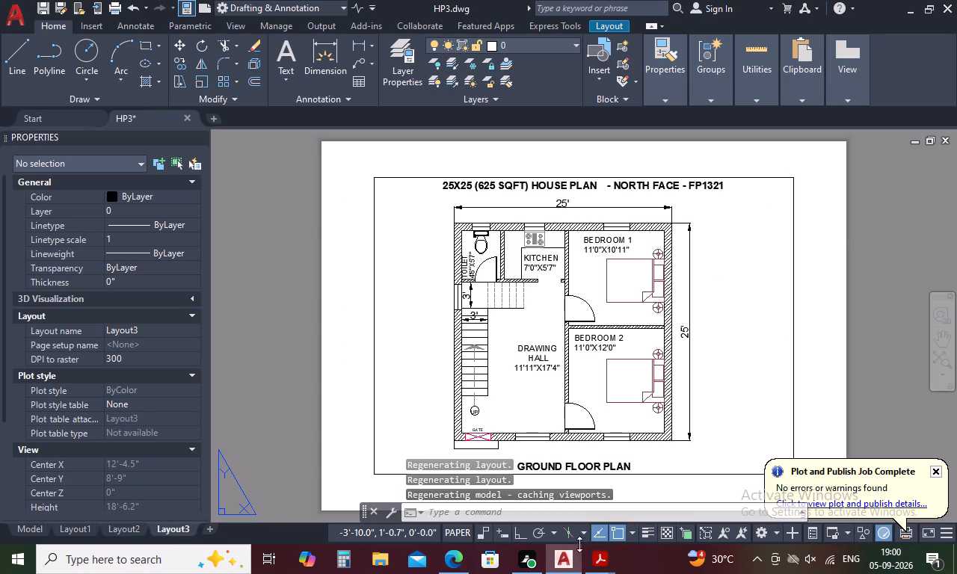
Plot the new layout with Microsoft Print to PDF, saving it as HP 3 in the PAID INTERNSHIP folder.
key("ctrl+p")
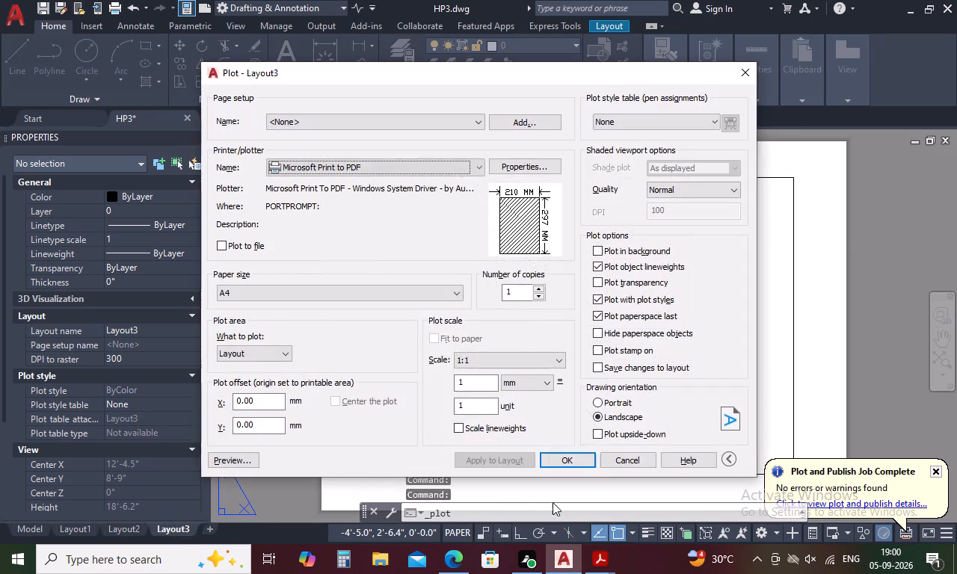
left_click(582, 459)
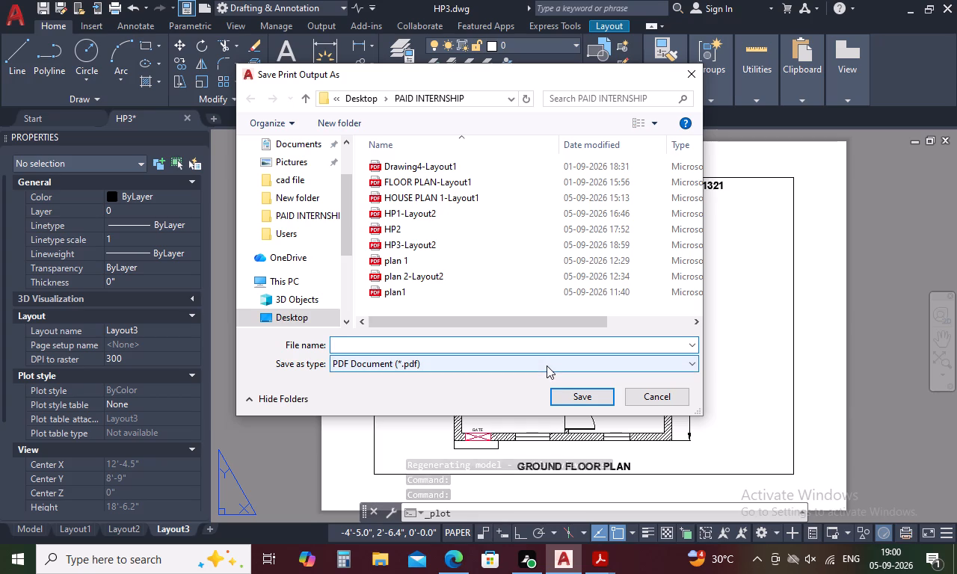
type("HP")
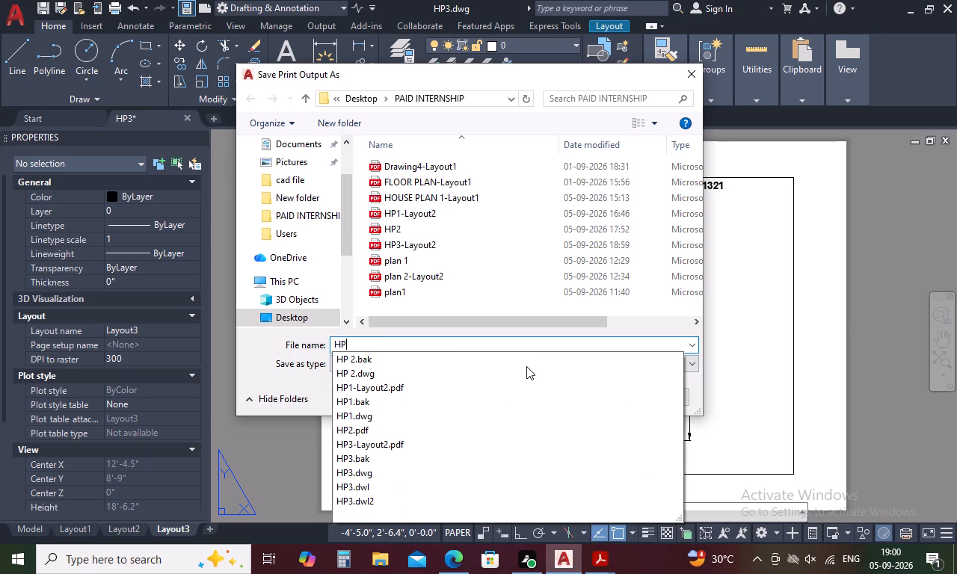
key("space")
key("3")
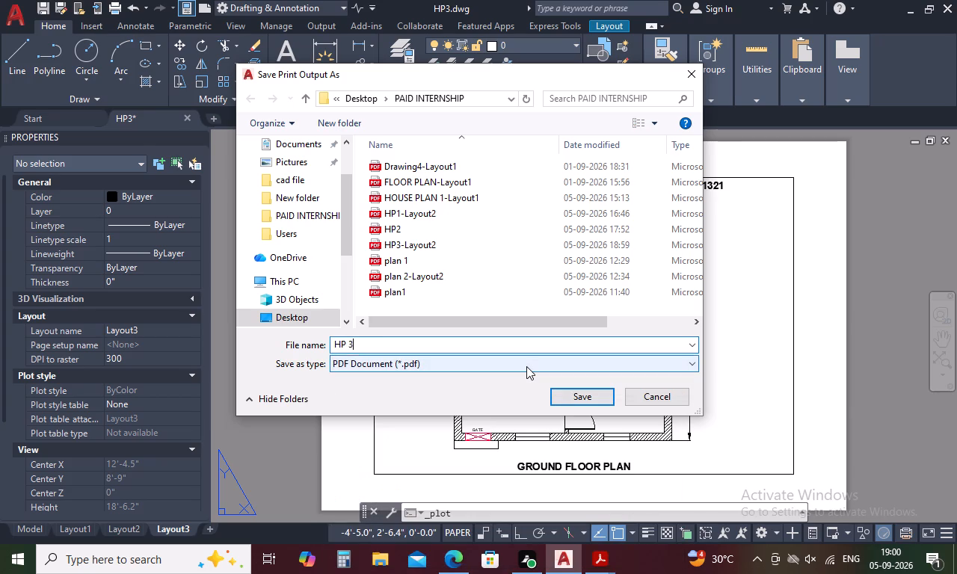
key("Return")
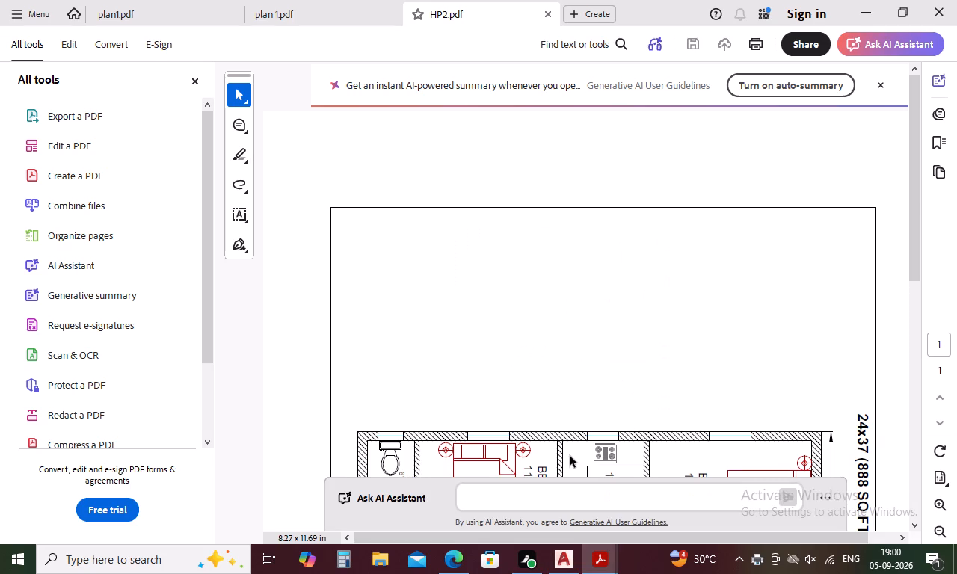
Examine the plotted HP 3.pdf from top to bottom, checking the gate, stairs, rooms and furniture against the drawing.
scroll(508, 376, "down", 2)
scroll(557, 354, "up", 3)
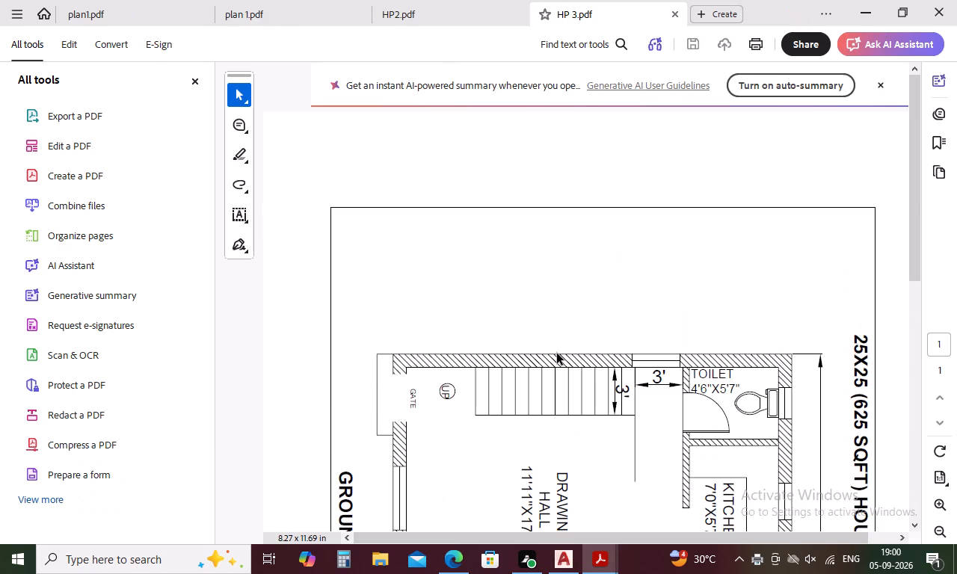
scroll(557, 354, "down", 3)
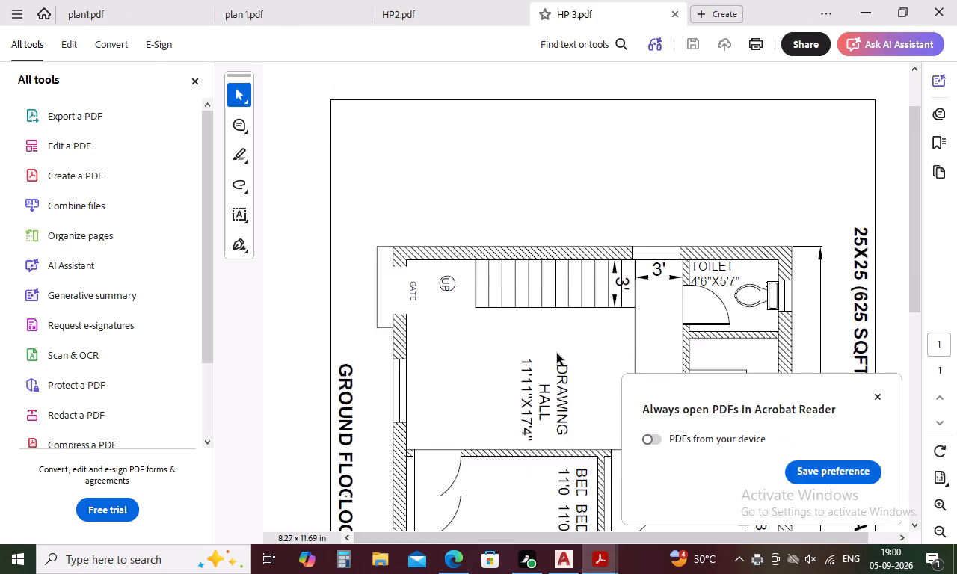
scroll(557, 354, "down", 11)
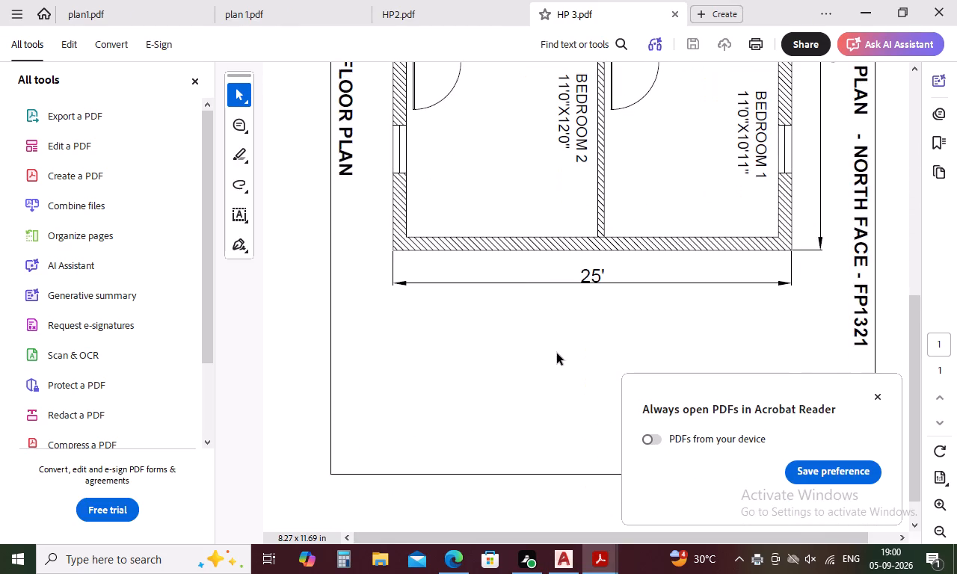
scroll(557, 354, "up", 8)
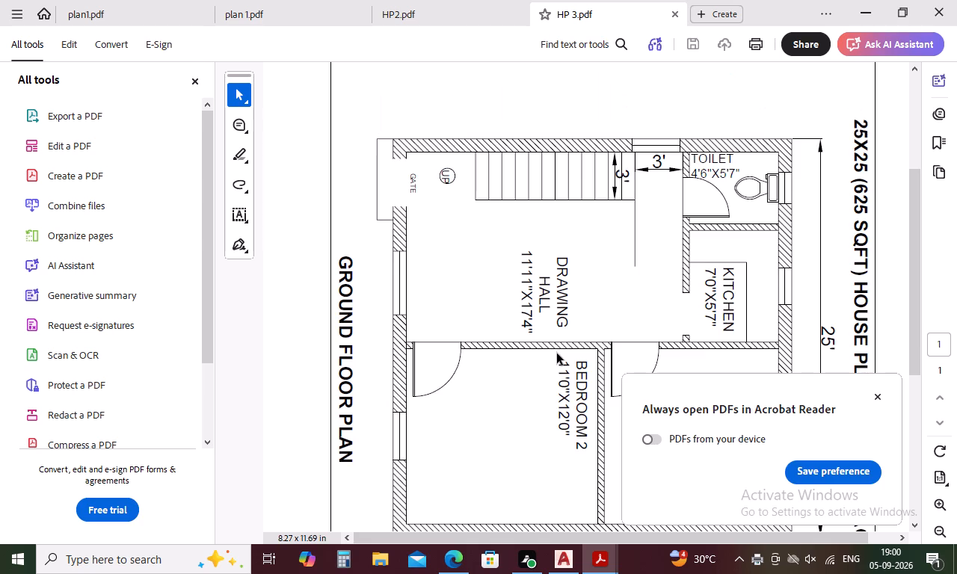
scroll(557, 354, "up", 2)
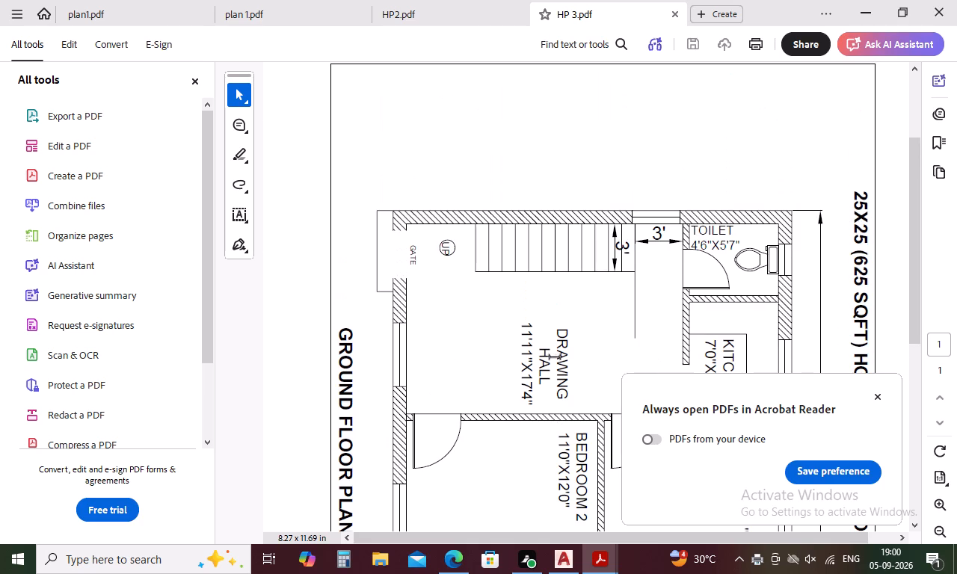
In AutoCAD's model space, trace the gate's rectangular outline and both crossing diagonals with lines on layer 0.
left_click(570, 563)
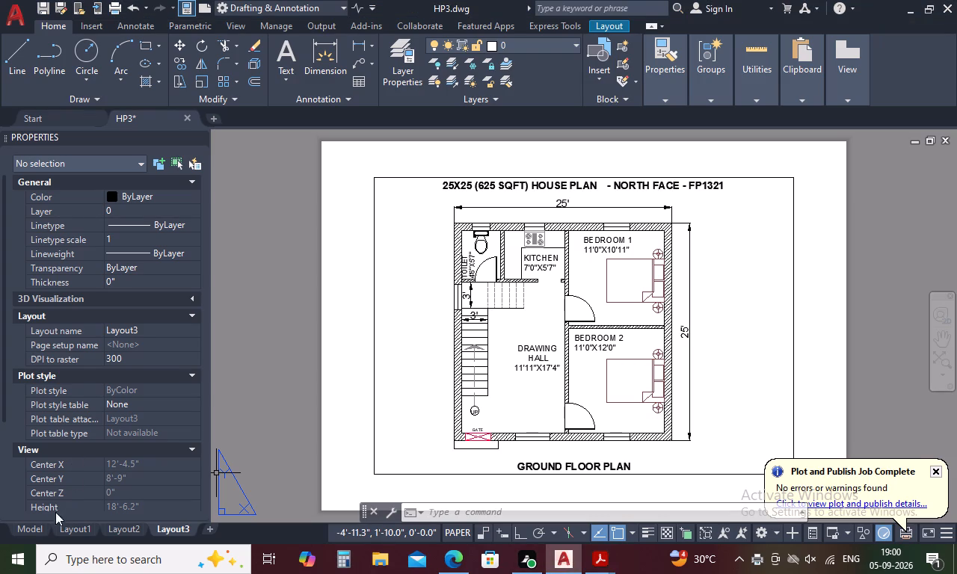
left_click(28, 525)
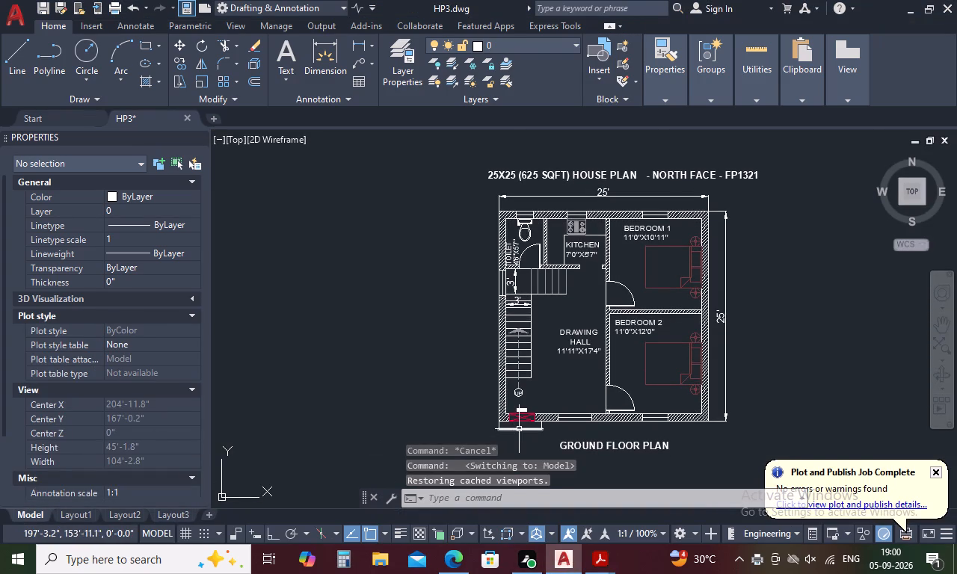
scroll(519, 429, "up", 3)
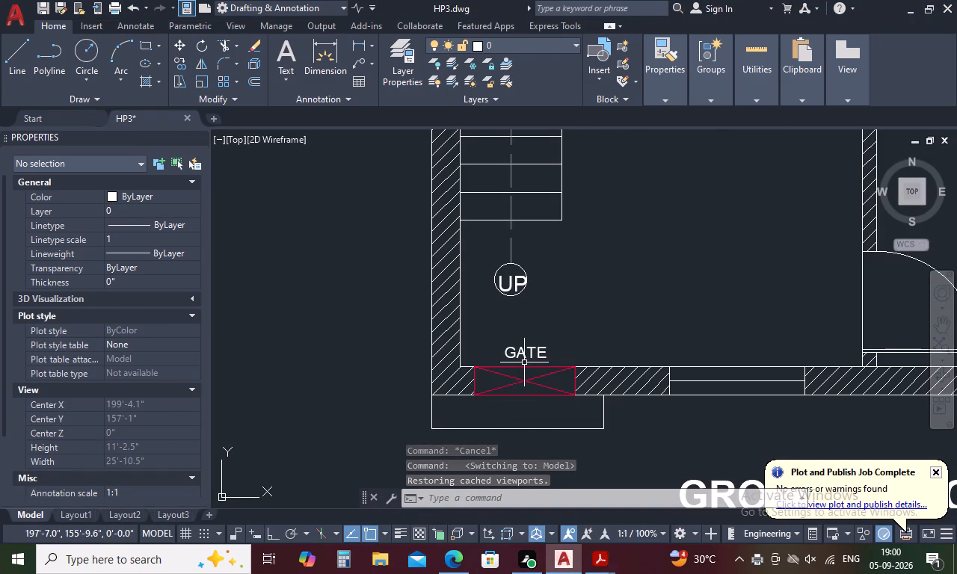
key("l")
key("space")
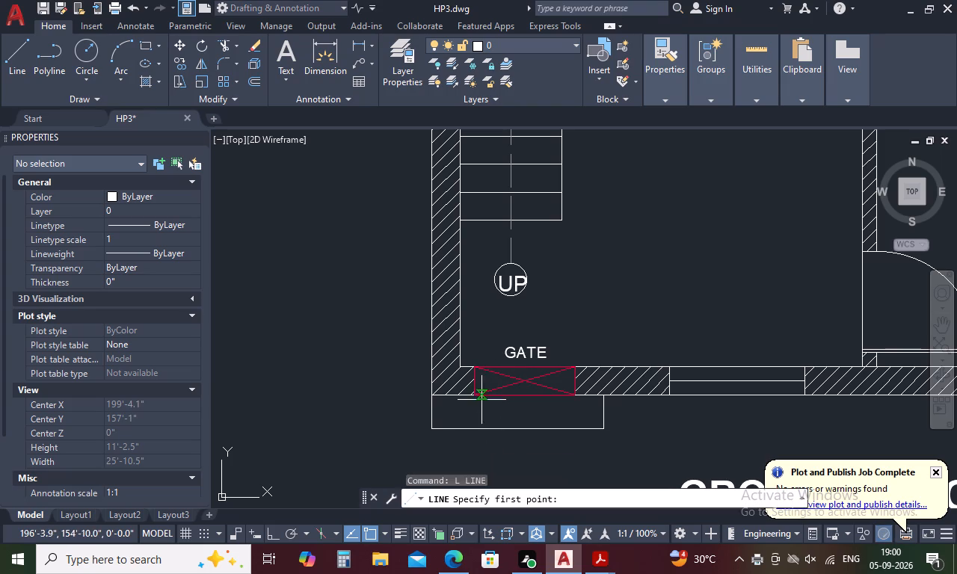
left_click(473, 366)
left_click(473, 398)
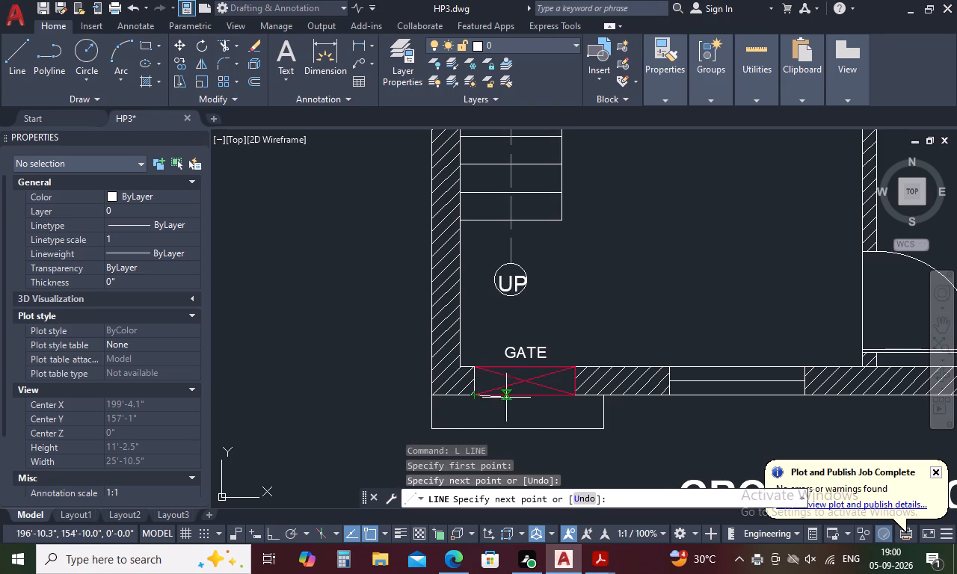
left_click(576, 397)
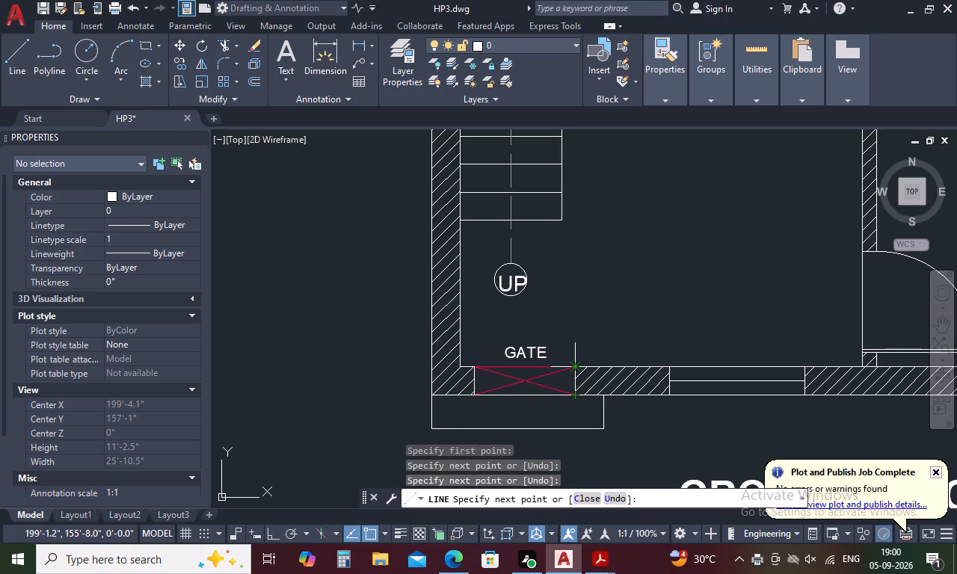
left_click(578, 365)
left_click(475, 368)
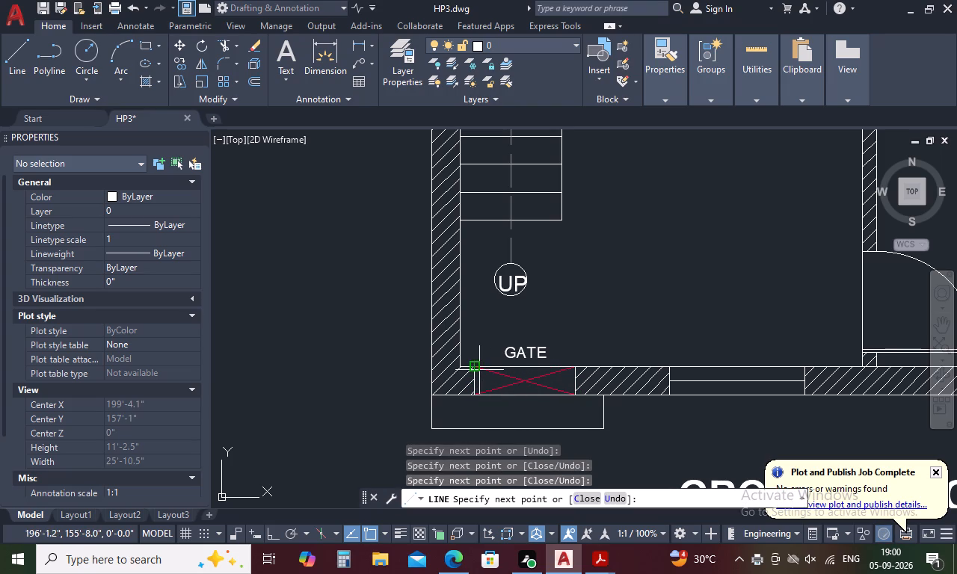
left_click(579, 395)
left_click(577, 363)
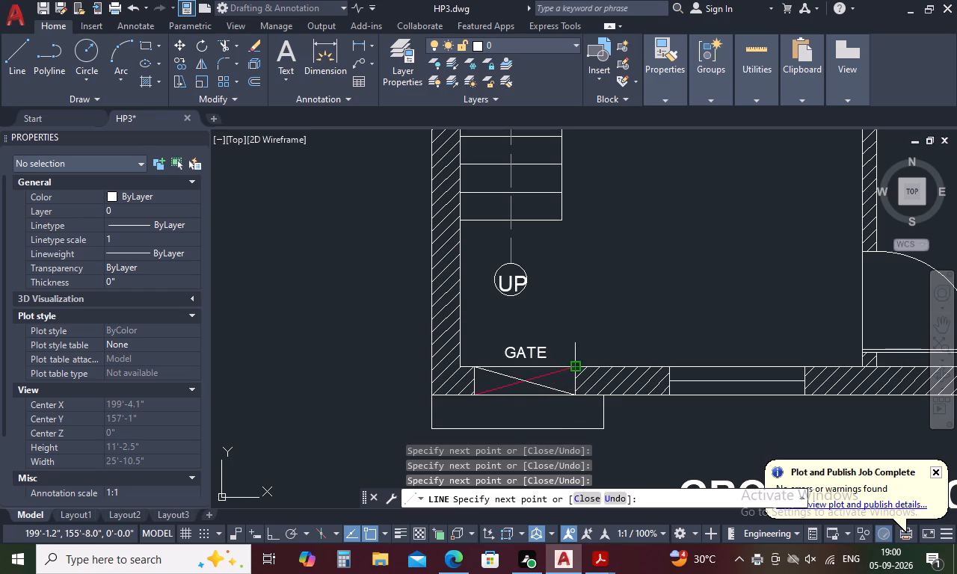
left_click(471, 397)
key("space")
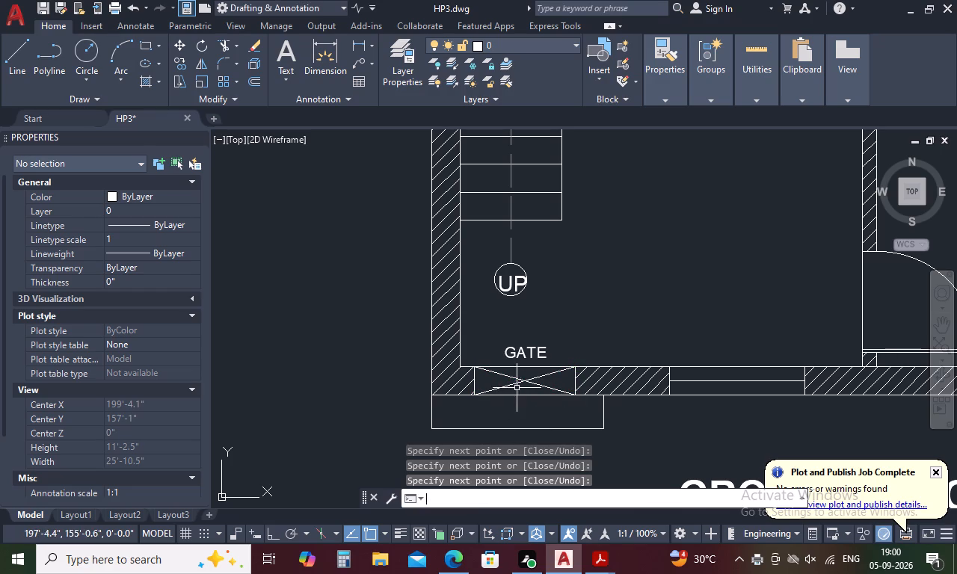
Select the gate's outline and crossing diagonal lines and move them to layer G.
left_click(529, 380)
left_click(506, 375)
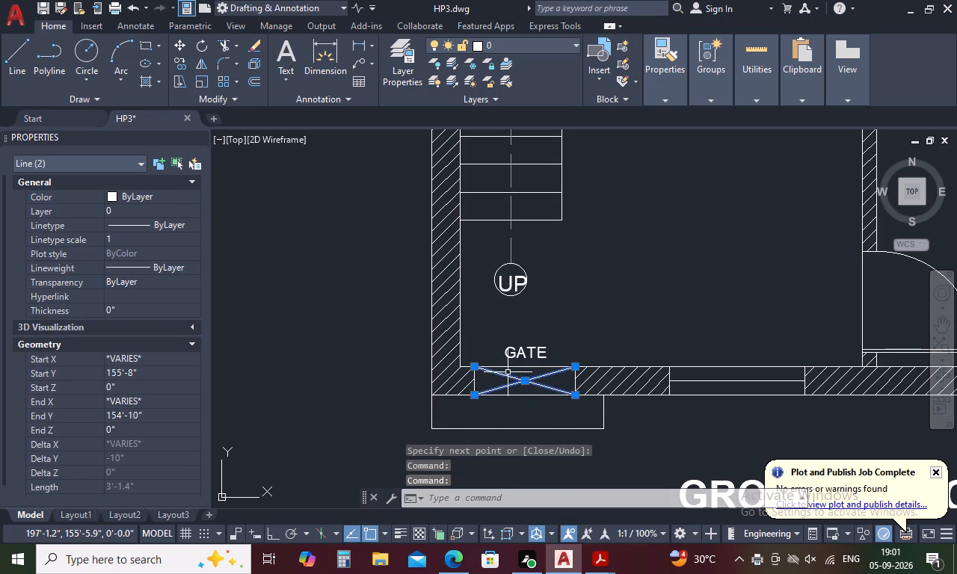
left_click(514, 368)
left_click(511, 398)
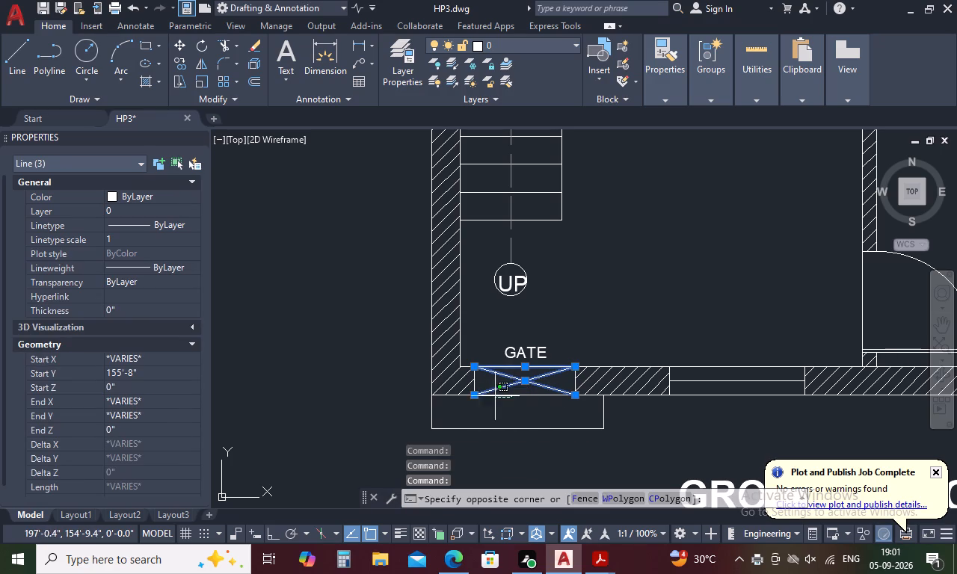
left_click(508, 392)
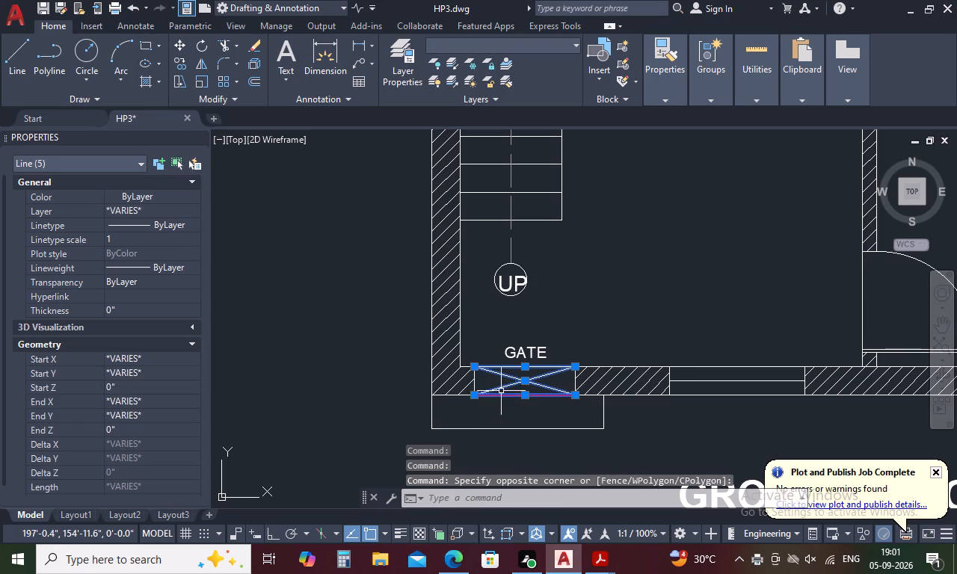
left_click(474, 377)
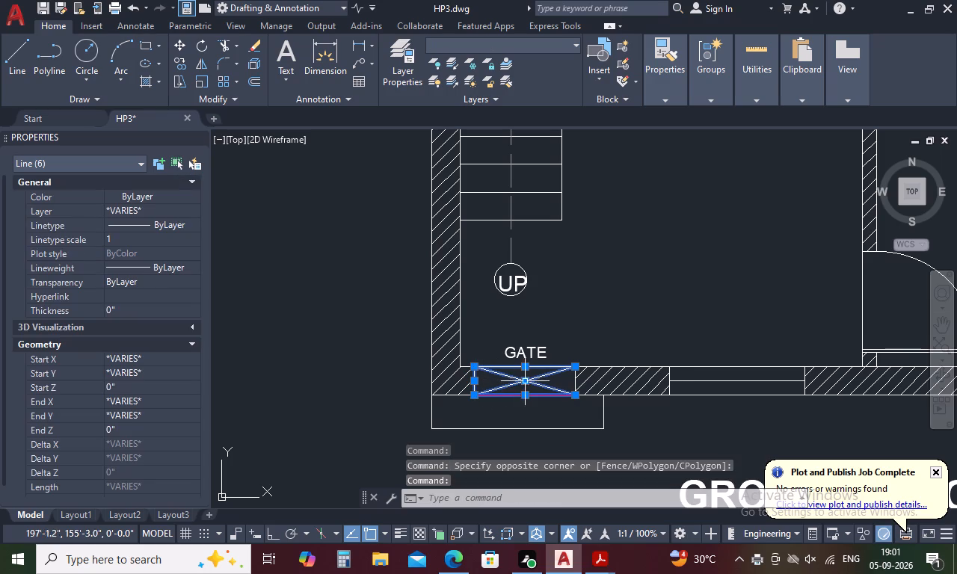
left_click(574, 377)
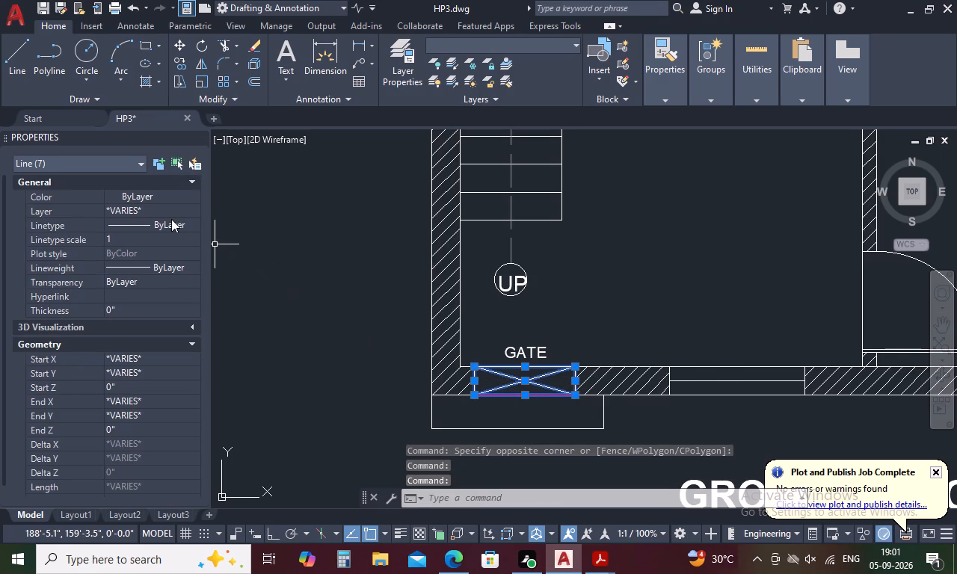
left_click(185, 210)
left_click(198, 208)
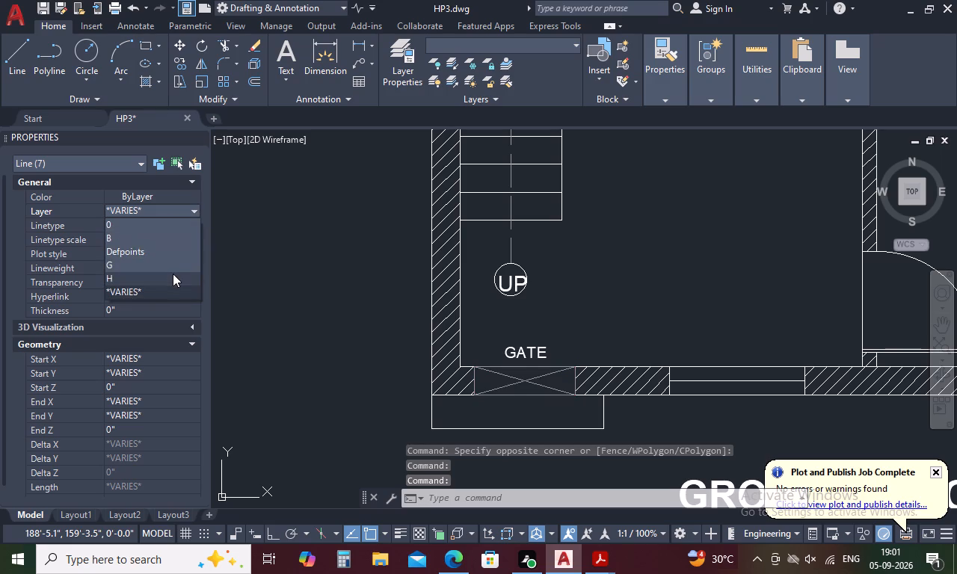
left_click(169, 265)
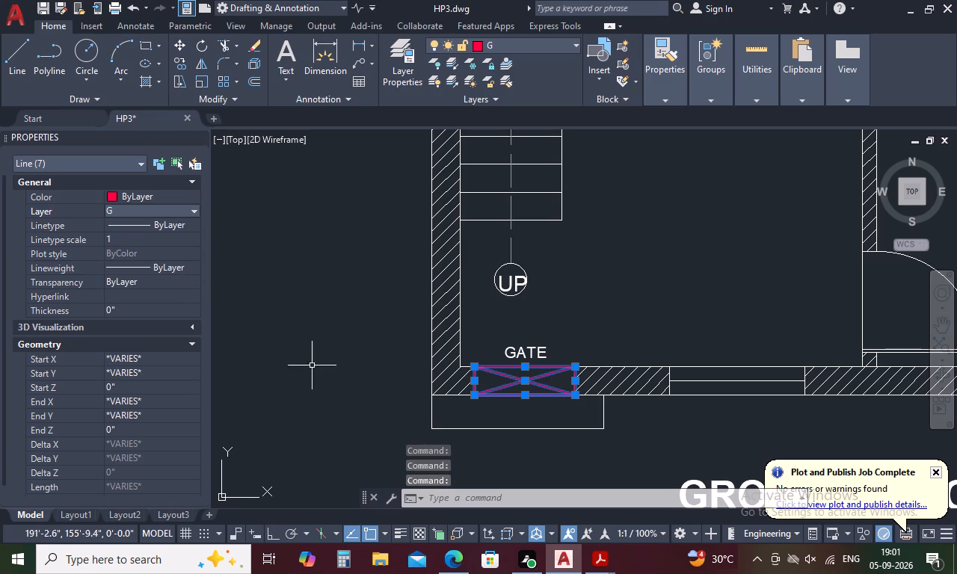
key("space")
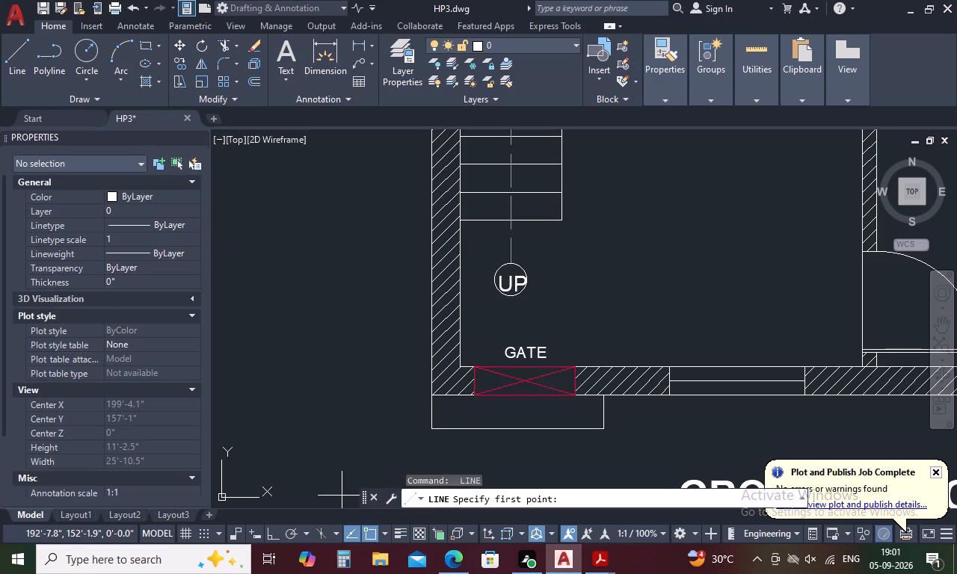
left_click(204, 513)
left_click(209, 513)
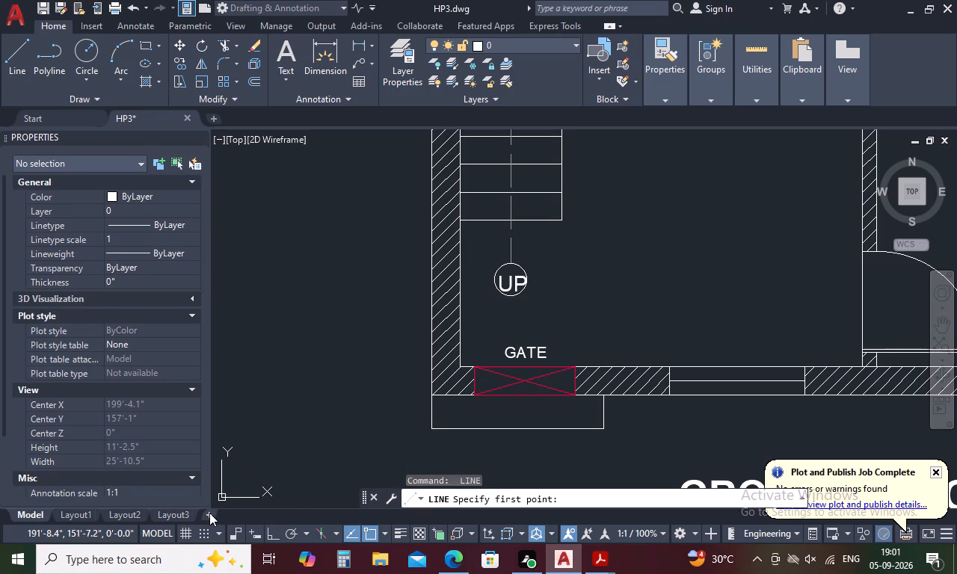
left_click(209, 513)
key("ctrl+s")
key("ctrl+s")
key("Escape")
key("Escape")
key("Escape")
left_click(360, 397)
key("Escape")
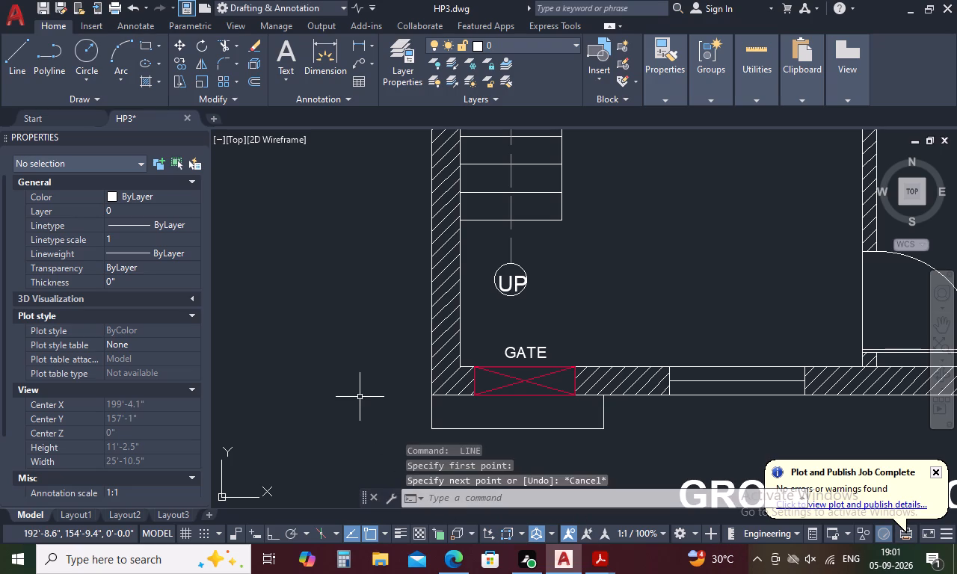
Save the HP3 drawing.
key("ctrl+s")
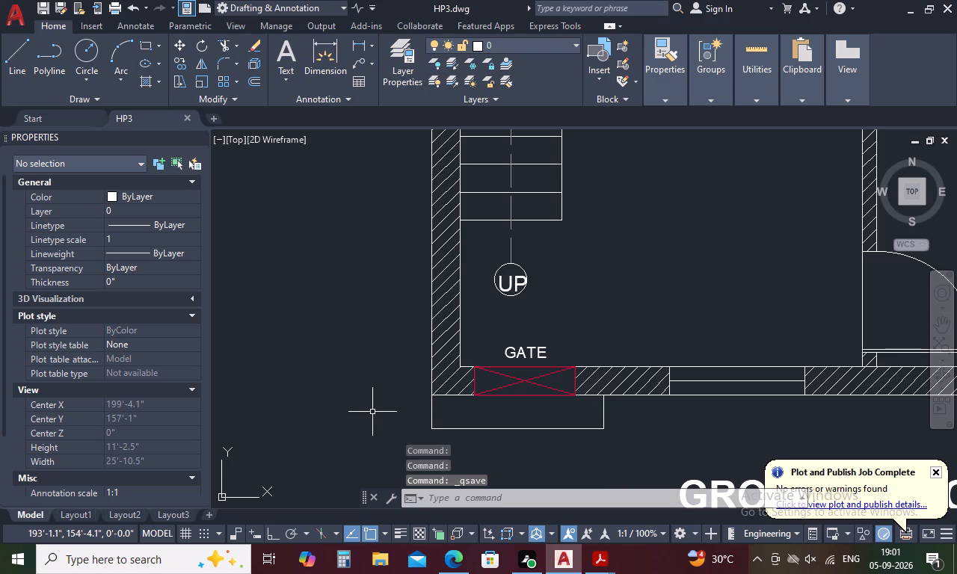
Add a new layout and plot it with Microsoft Print to PDF on A4 landscape, saving it as HP3 in the PAID INTERNSHIP folder.
left_click(212, 514)
left_click(223, 516)
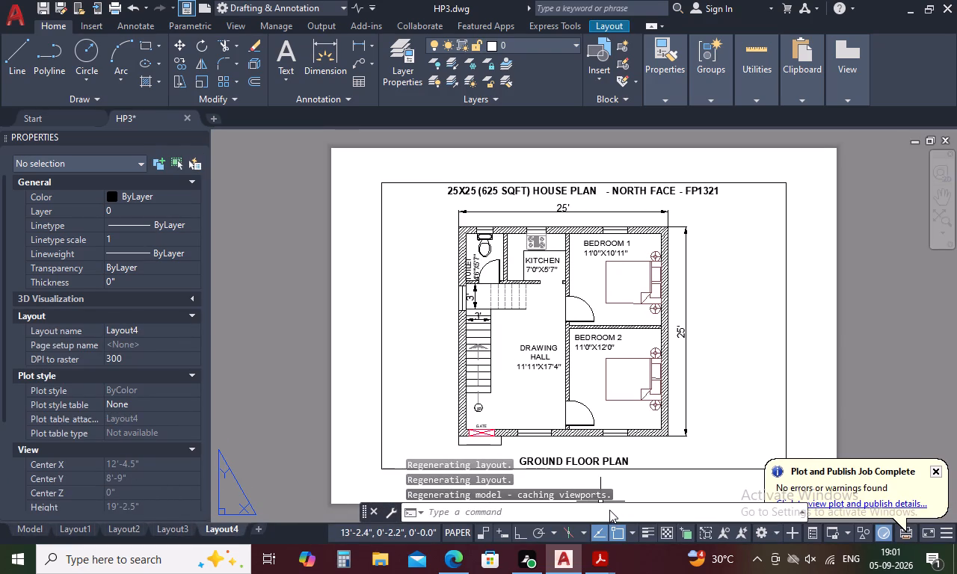
key("ctrl+p")
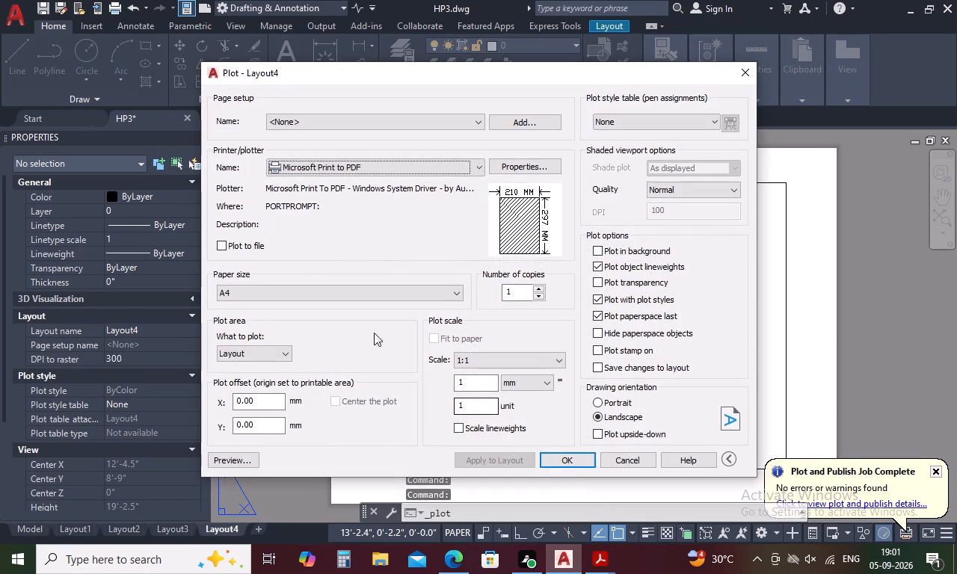
left_click(565, 460)
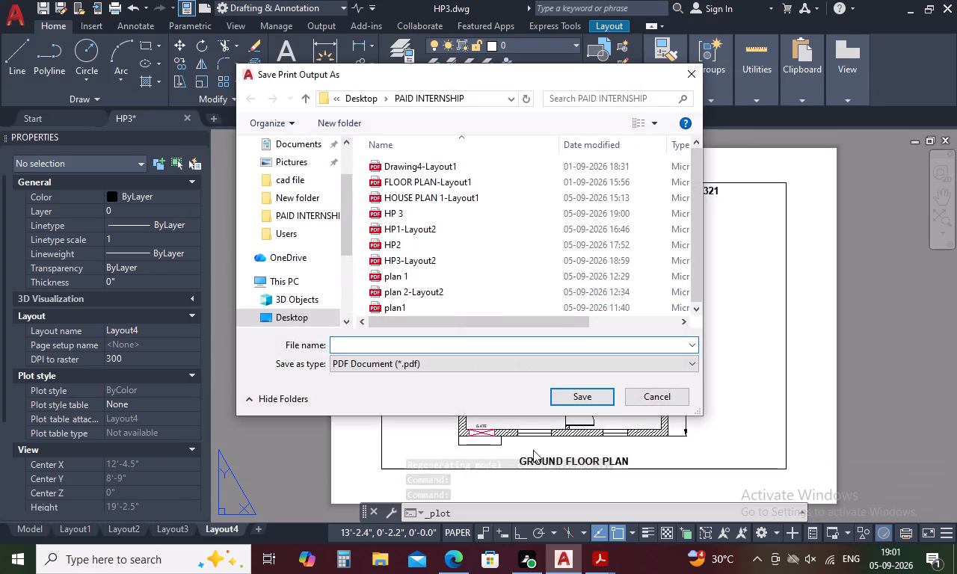
type("HP3")
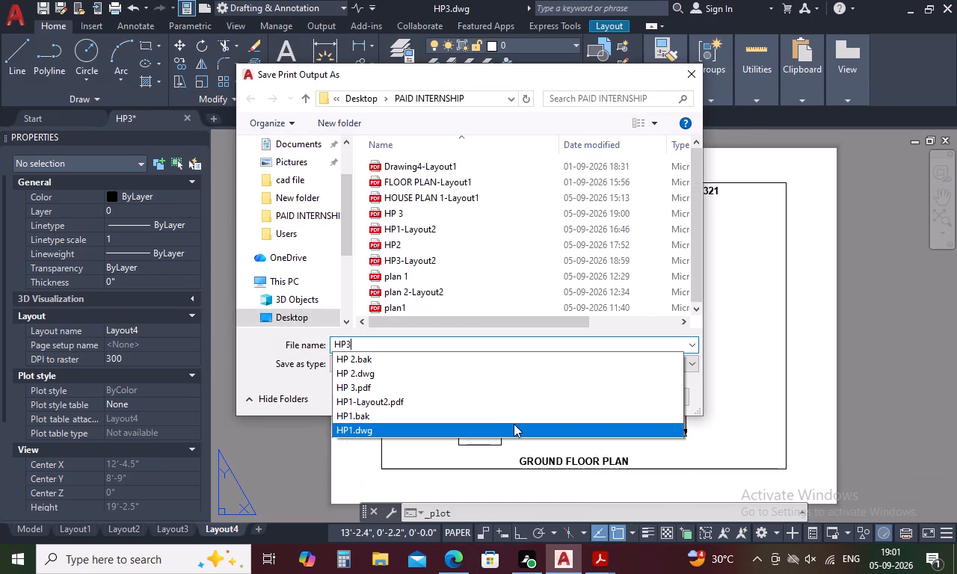
key("Return")
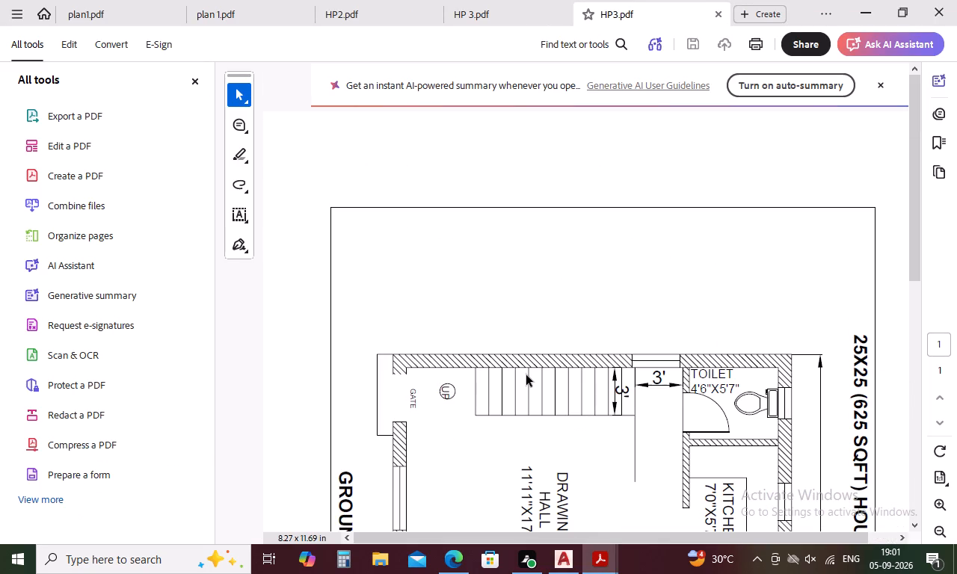
Examine the plotted HP3.pdf over its full length, checking how the gate, stairs, rooms and furniture came out.
scroll(528, 371, "down", 11)
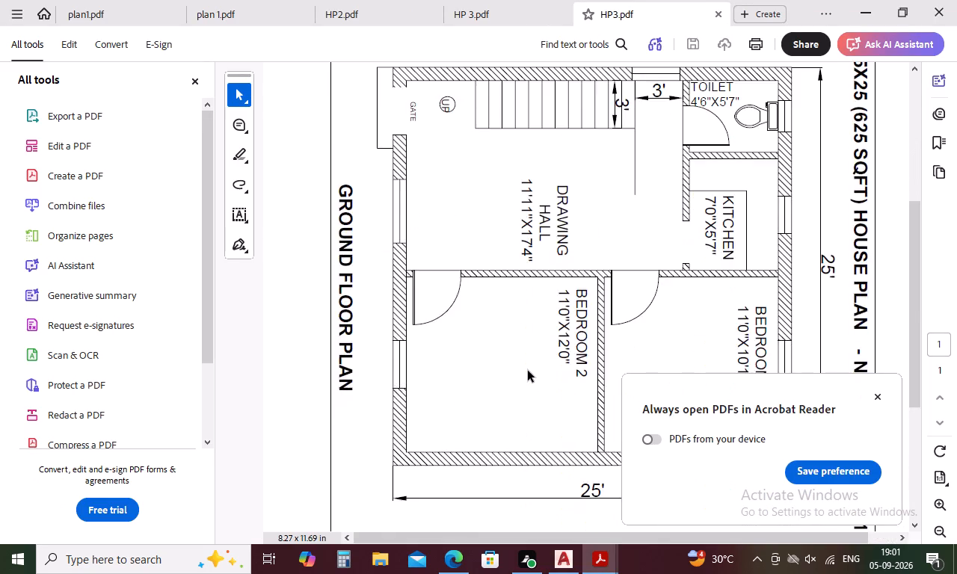
scroll(528, 371, "down", 4)
scroll(528, 371, "up", 5)
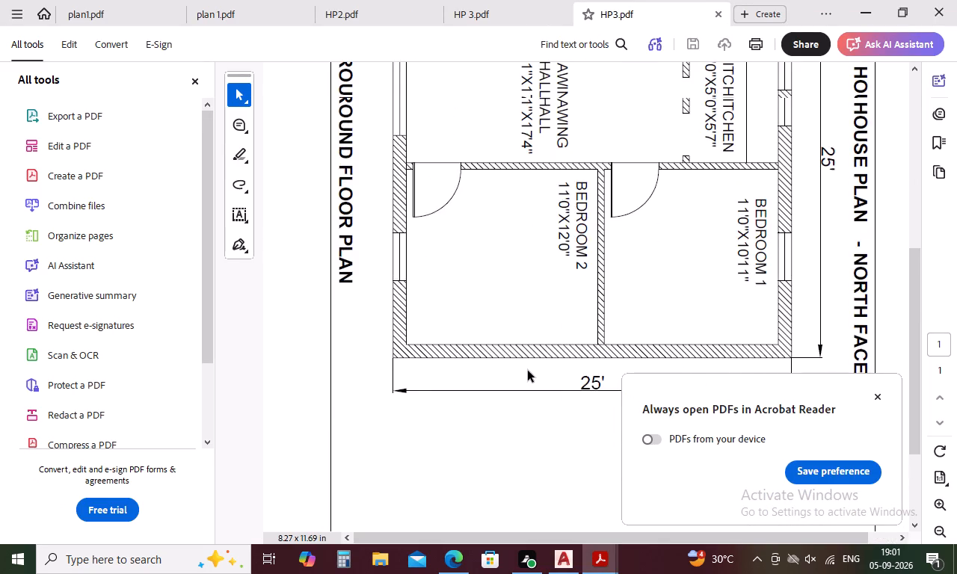
scroll(528, 371, "up", 5)
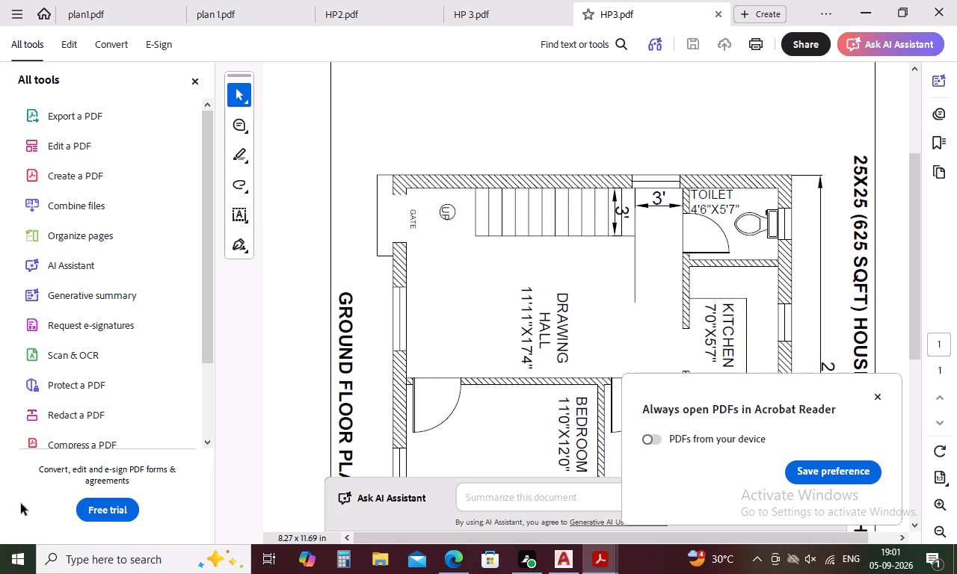
Switch back to AutoCAD's model space and undo the new layout, the gate's layer change and the traced gate lines.
left_click(557, 558)
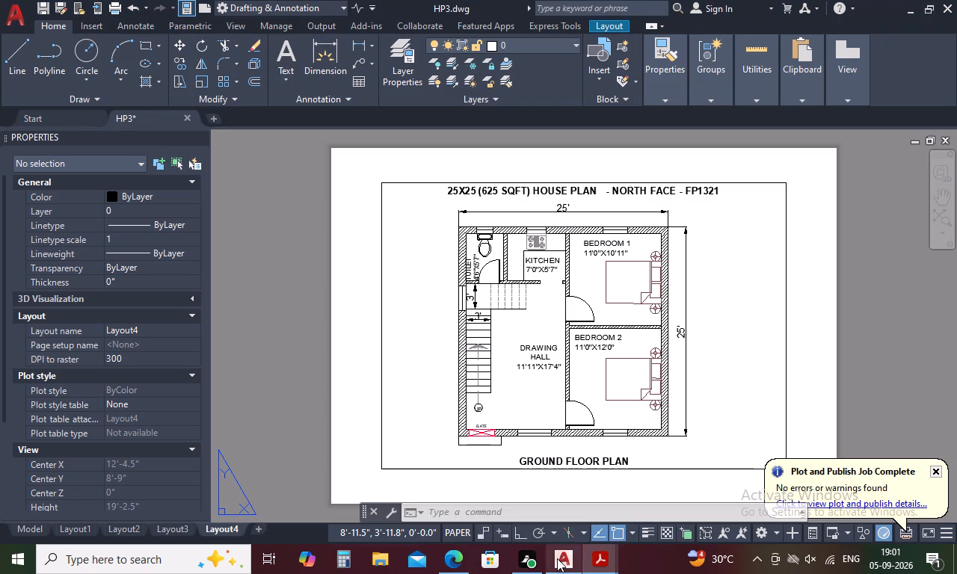
scroll(277, 327, "down", 2)
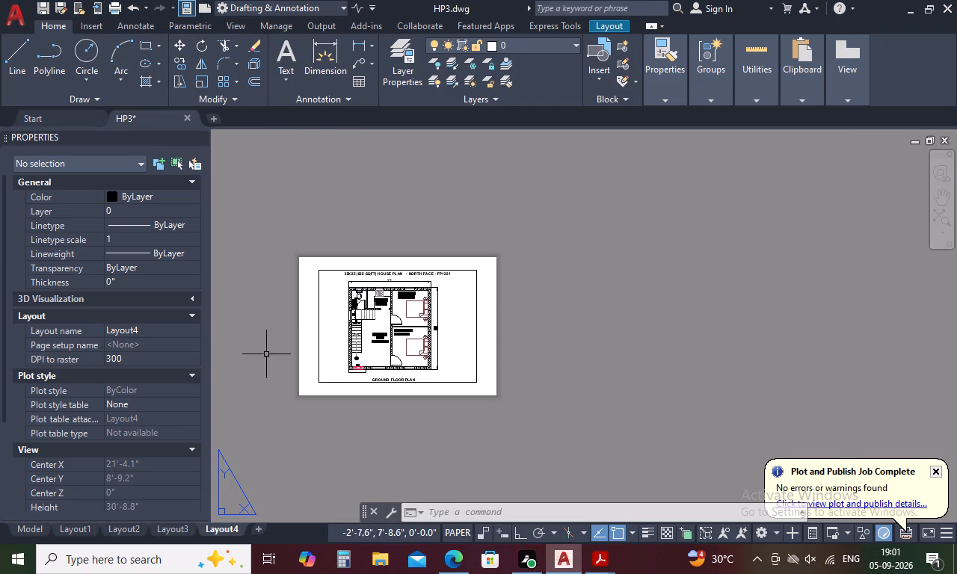
left_click(36, 526)
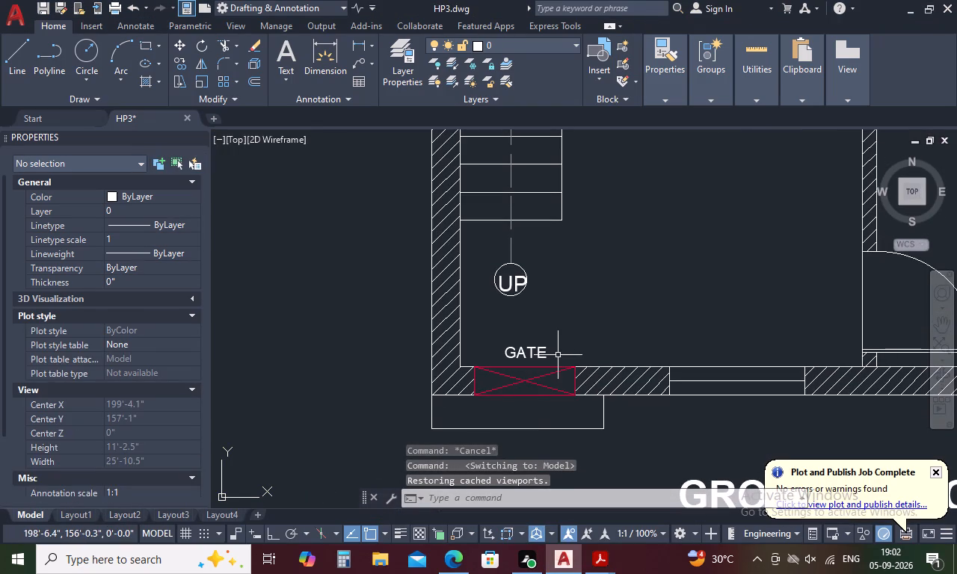
key("ctrl+z")
key("ctrl+z")
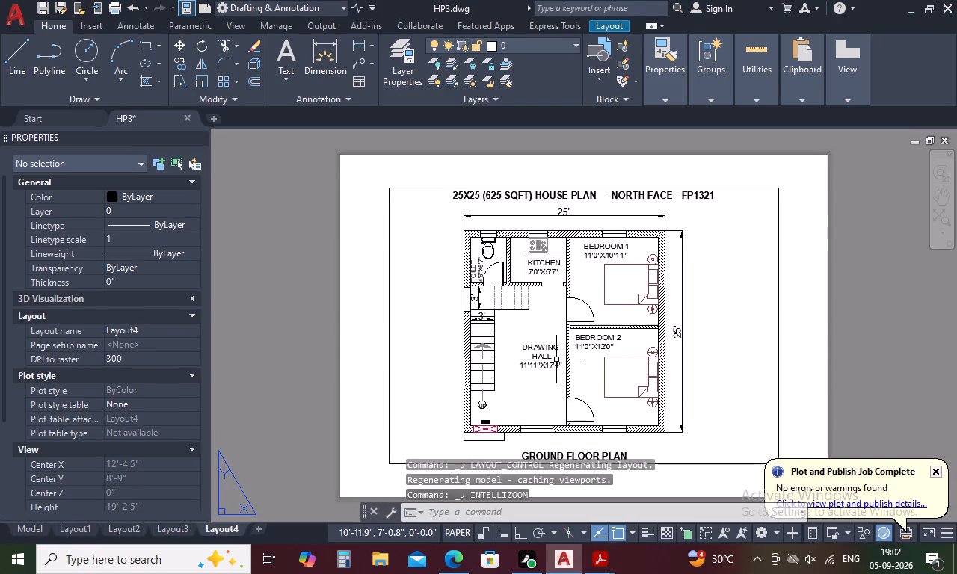
key("ctrl+z")
key("ctrl+z")
key("ctrl+z")
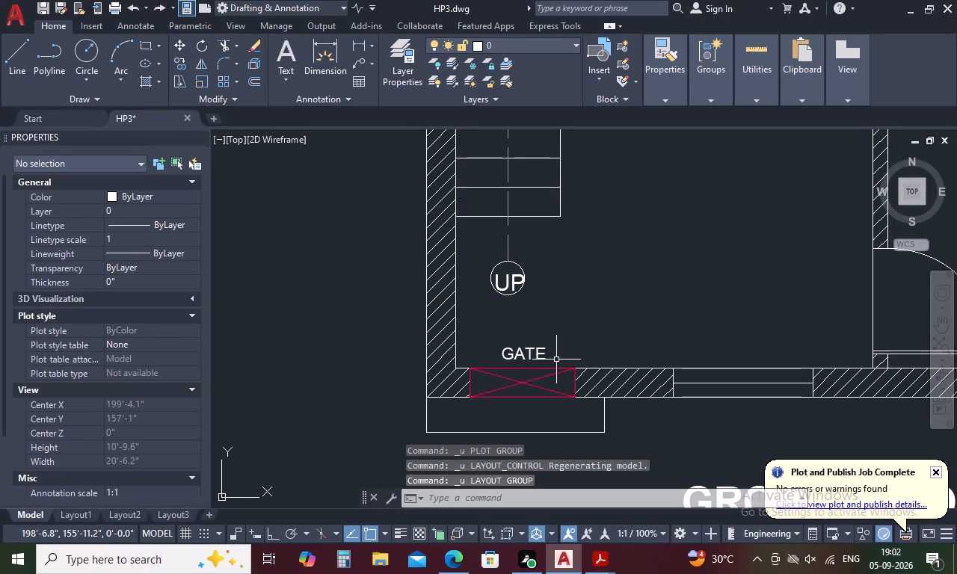
key("ctrl+z")
key("ctrl+z")
key("ctrl+z")
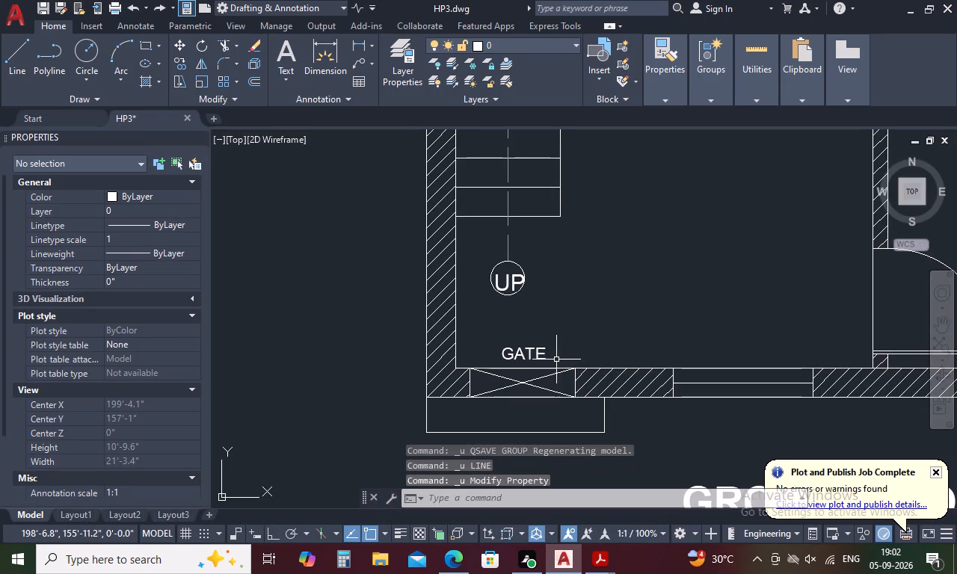
key("ctrl+z")
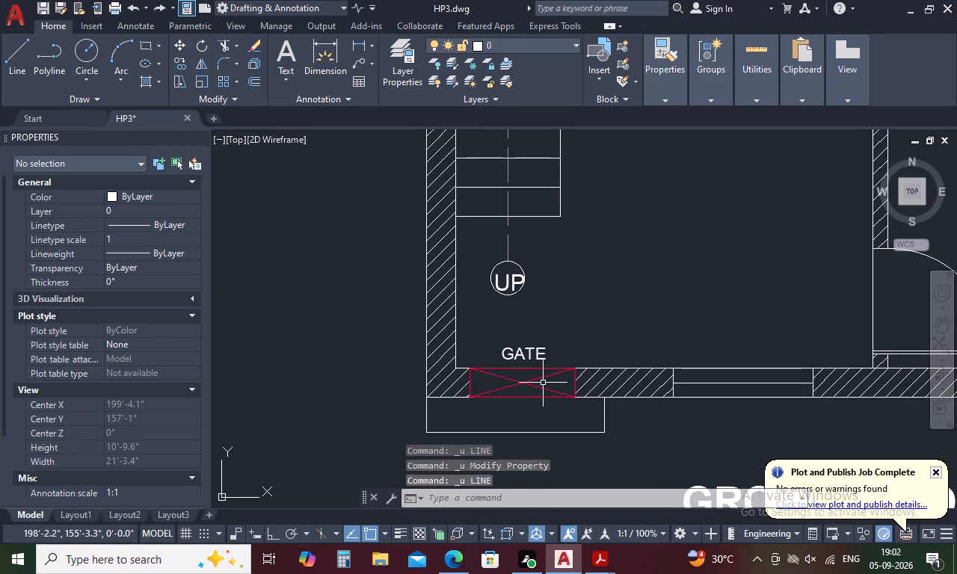
Select the gate's six red lines and examine the linetype options available for them.
left_click(527, 383)
left_click(536, 369)
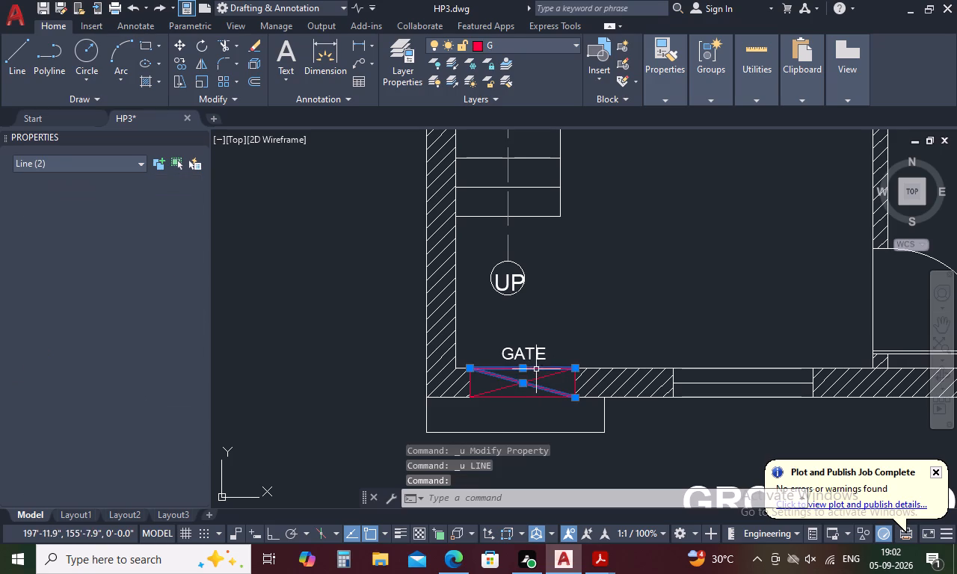
left_click(525, 401)
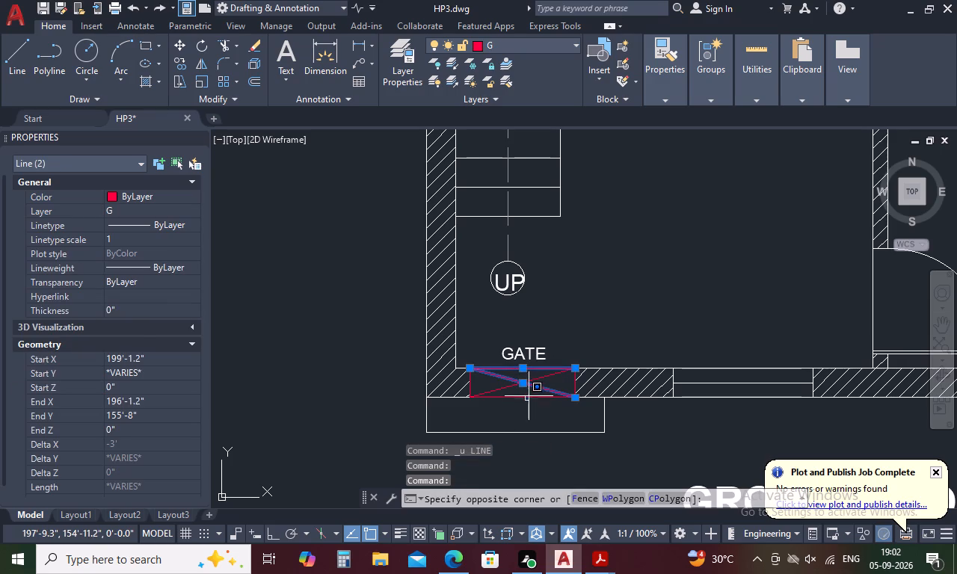
left_click(527, 399)
left_click(529, 397)
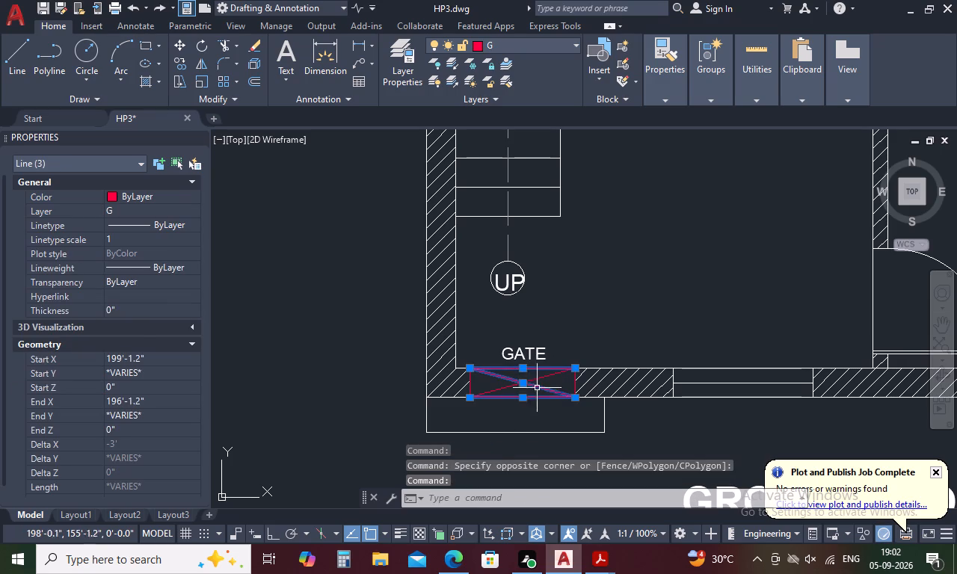
left_click(543, 377)
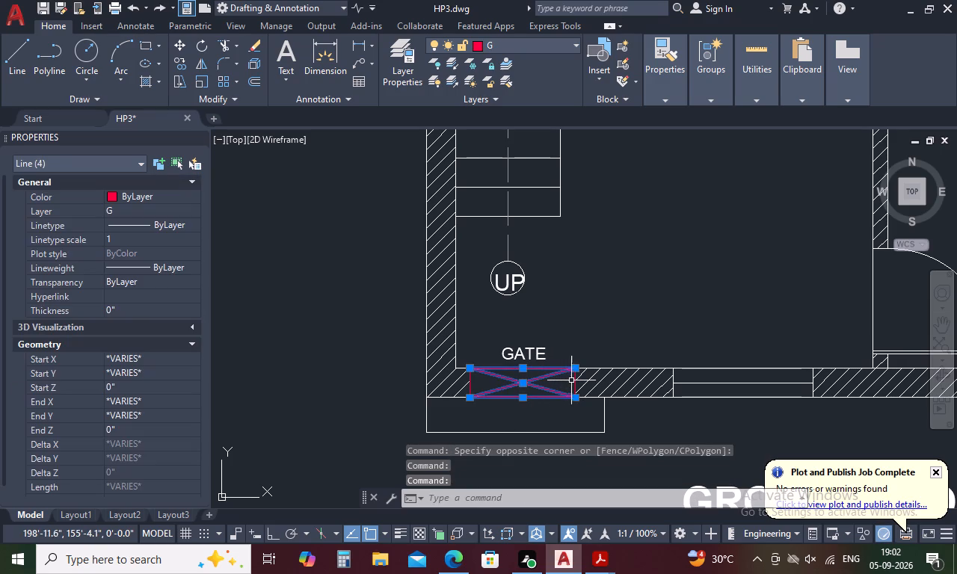
left_click(576, 380)
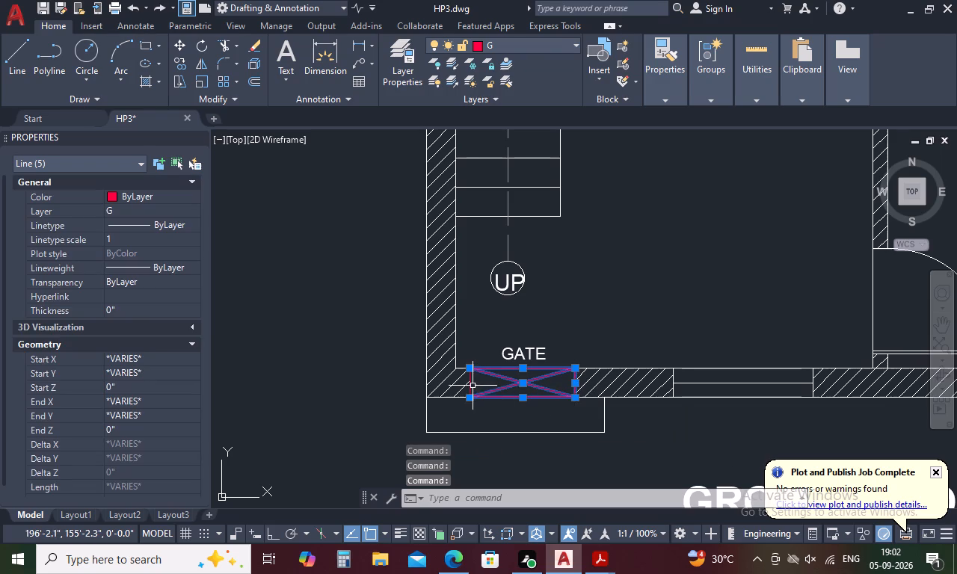
left_click(471, 383)
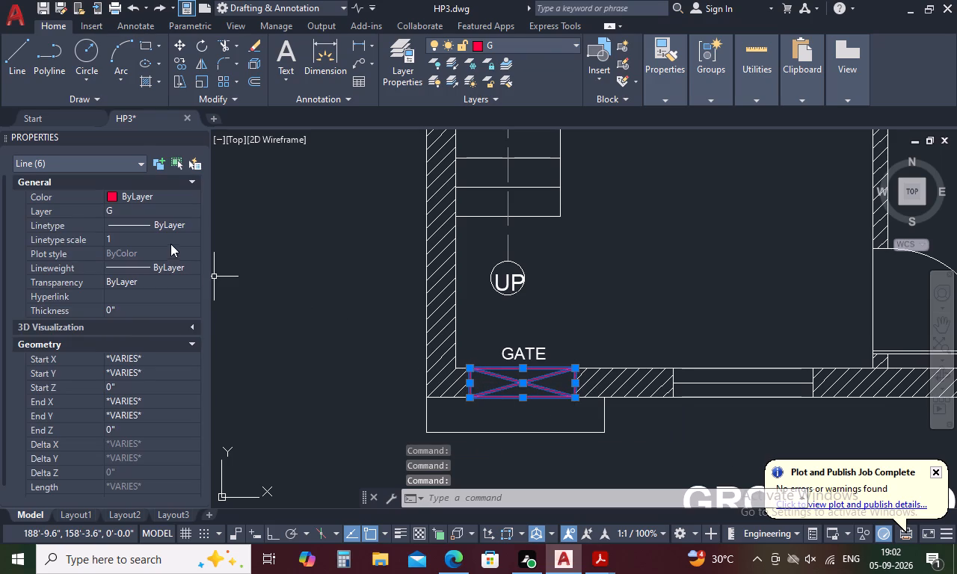
left_click(187, 221)
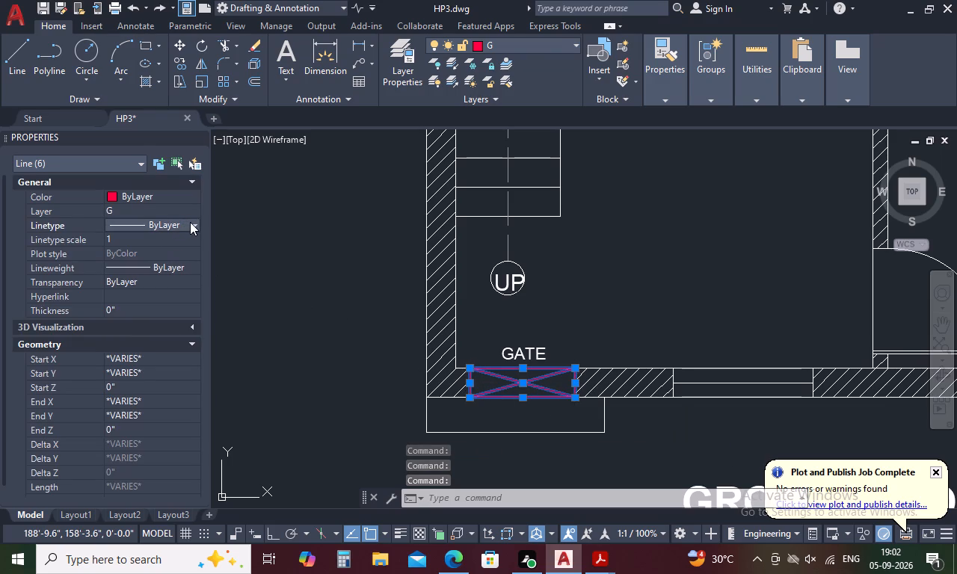
left_click(190, 222)
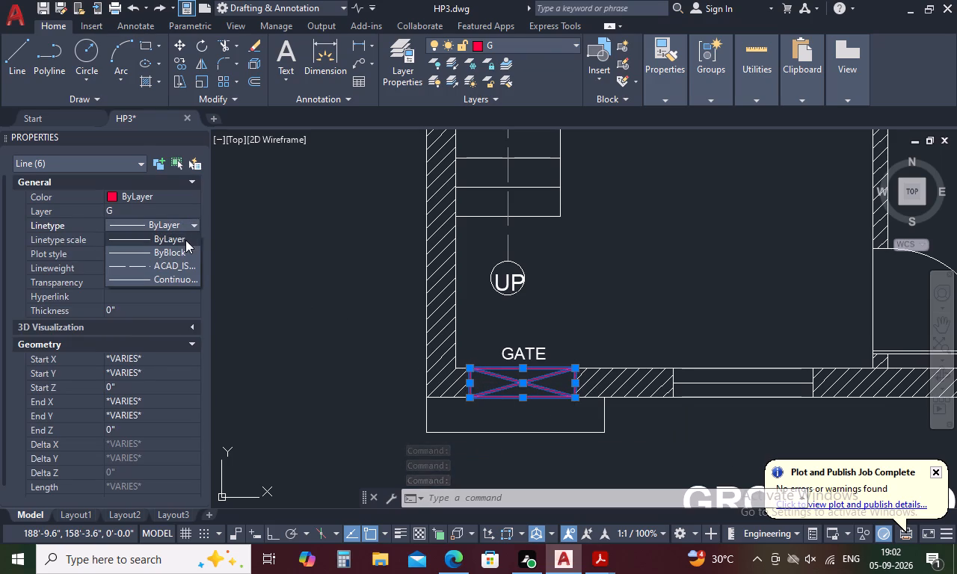
left_click(179, 223)
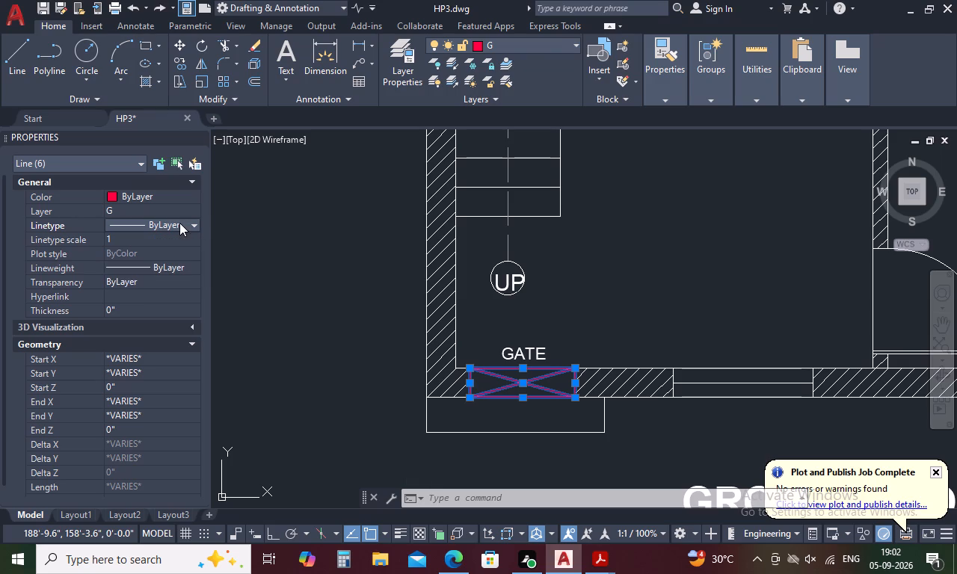
left_click(541, 445)
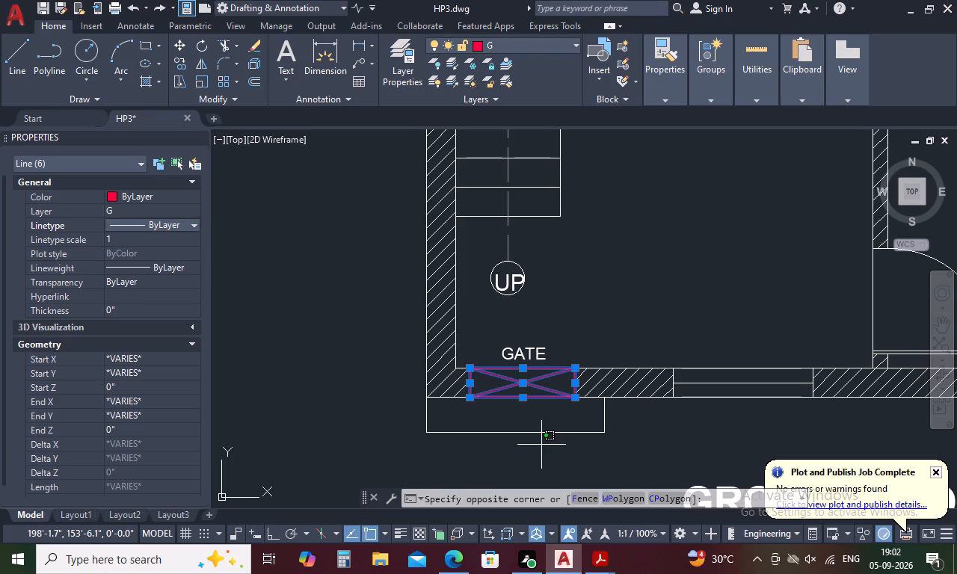
left_click(563, 468)
left_click(563, 468)
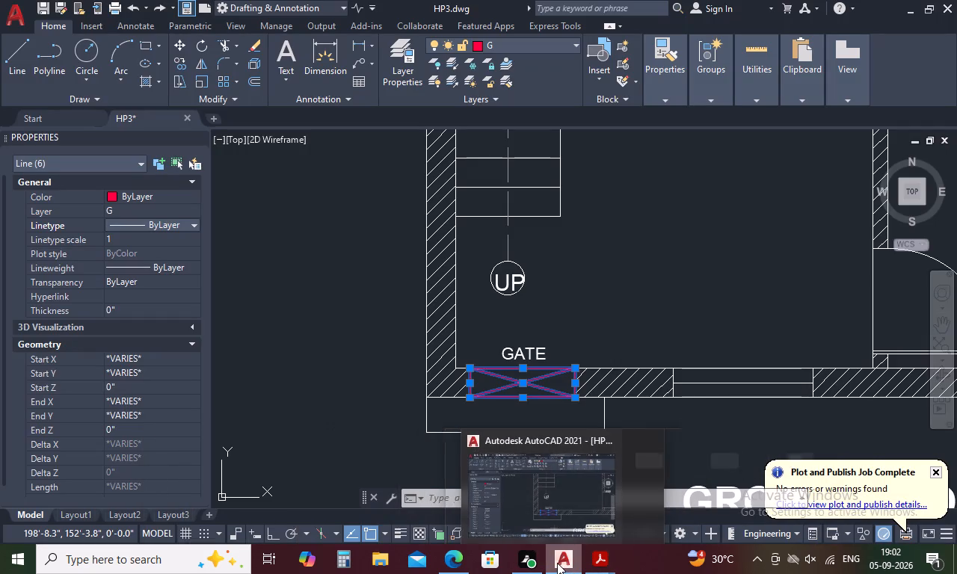
left_click(380, 407)
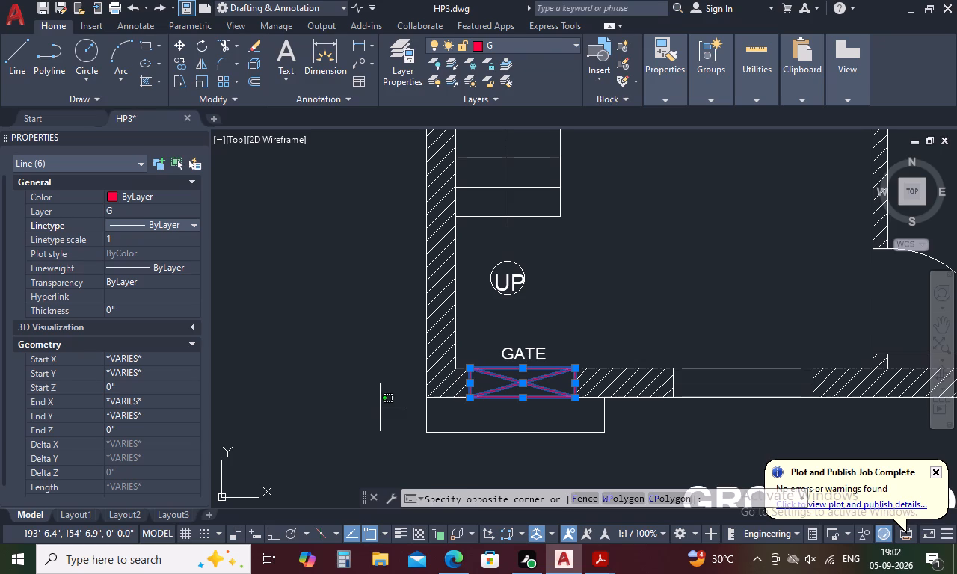
double_click(372, 414)
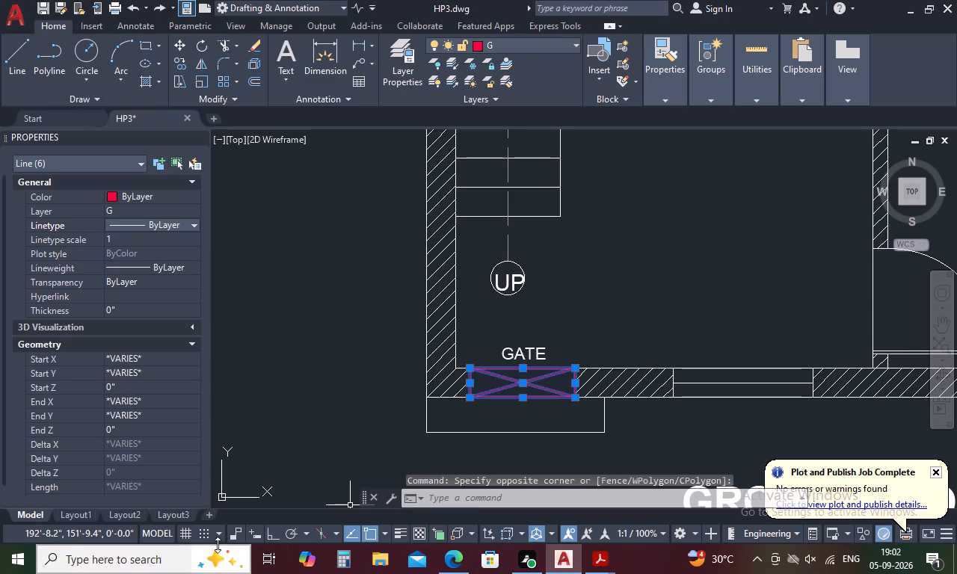
Add a new layout and try to plot it with Microsoft Print to PDF on A4 landscape, replacing HP3 in the PAID INTERNSHIP folder.
left_click(206, 510)
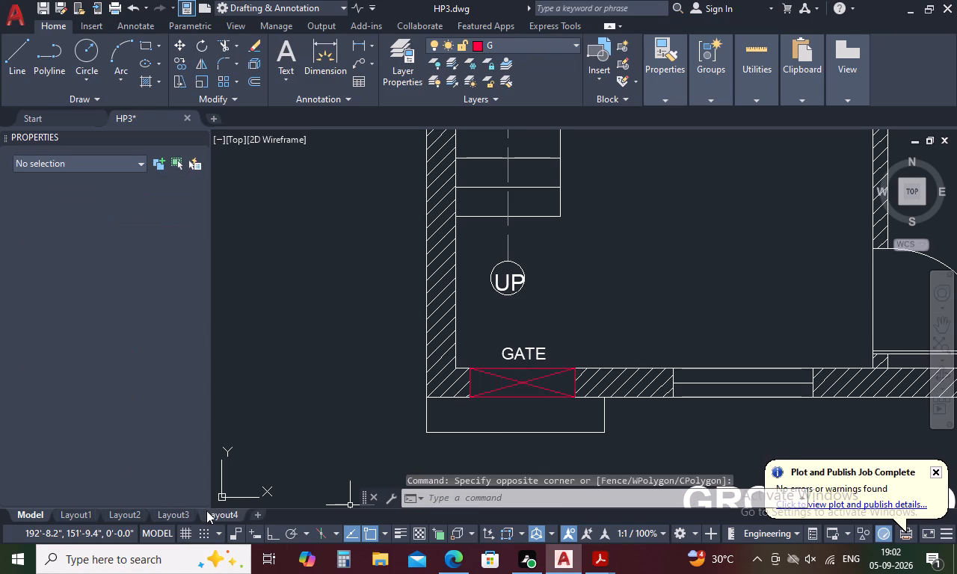
left_click(217, 516)
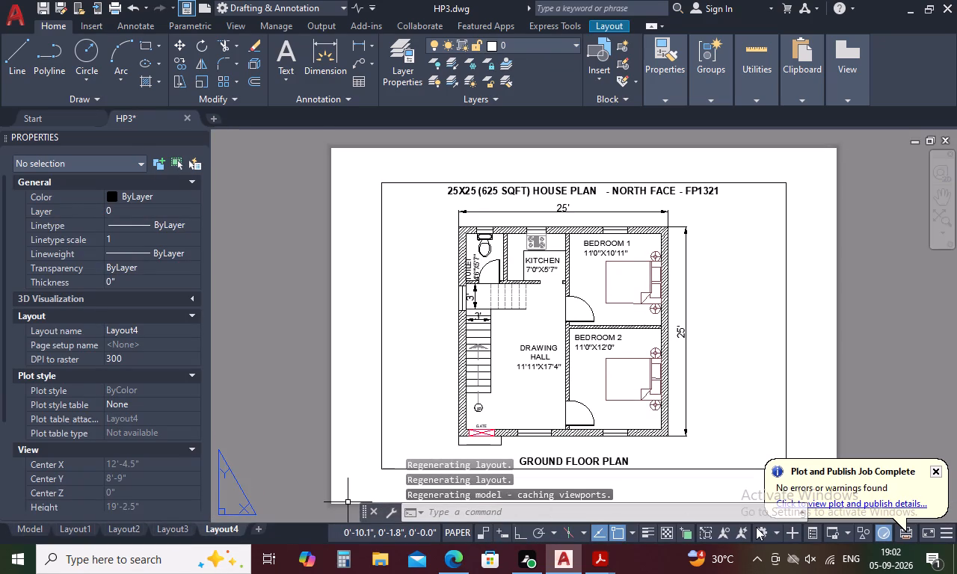
key("ctrl+p")
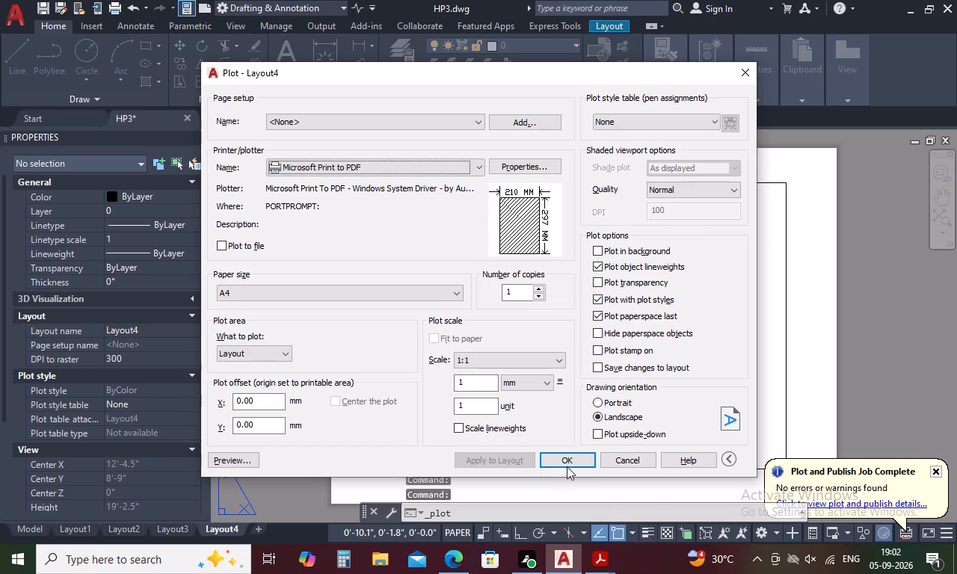
left_click(567, 465)
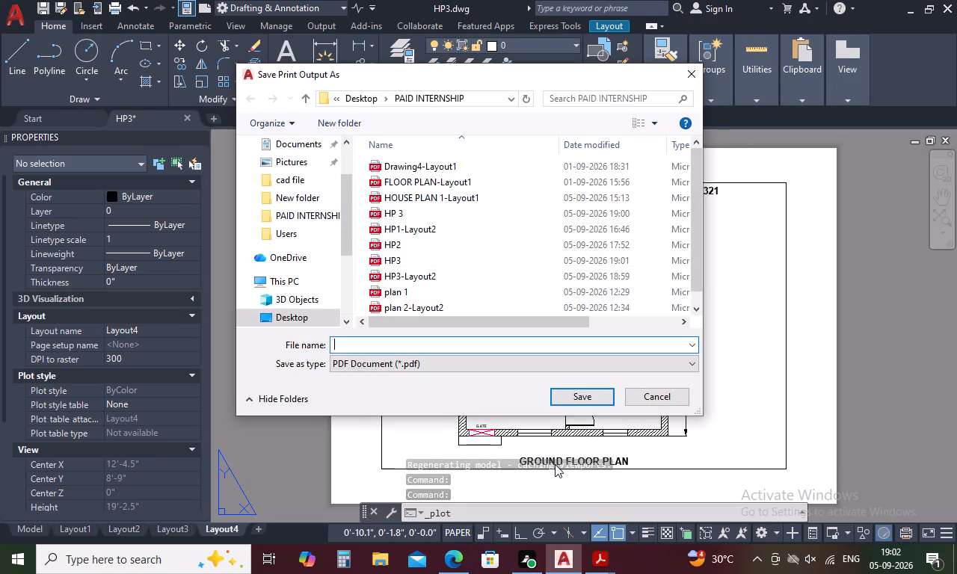
type("HP3")
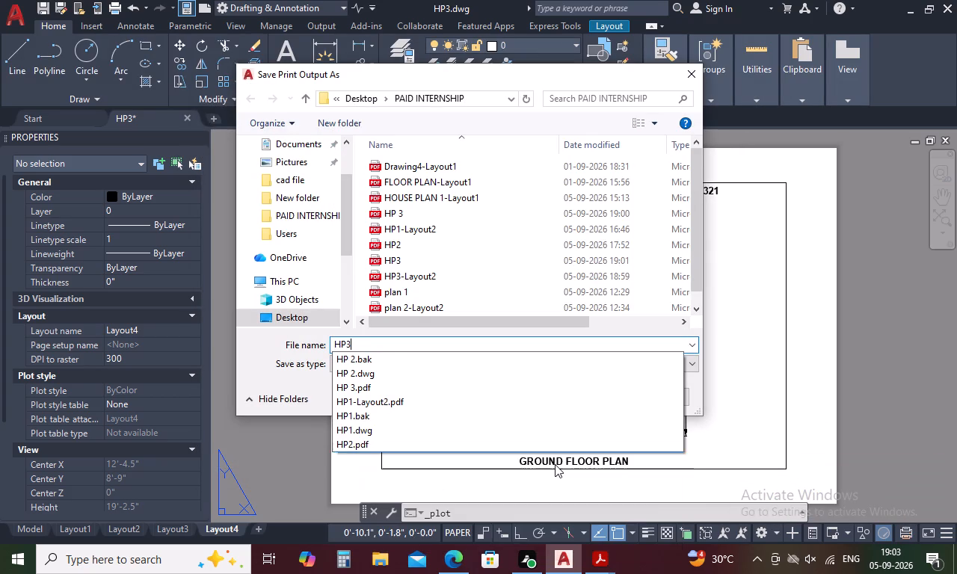
key("Return")
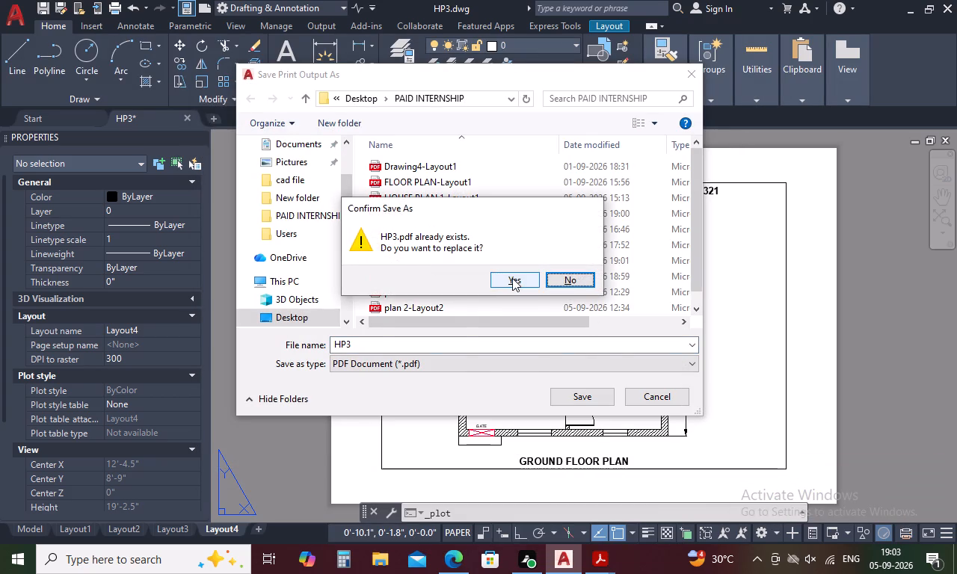
left_click(512, 278)
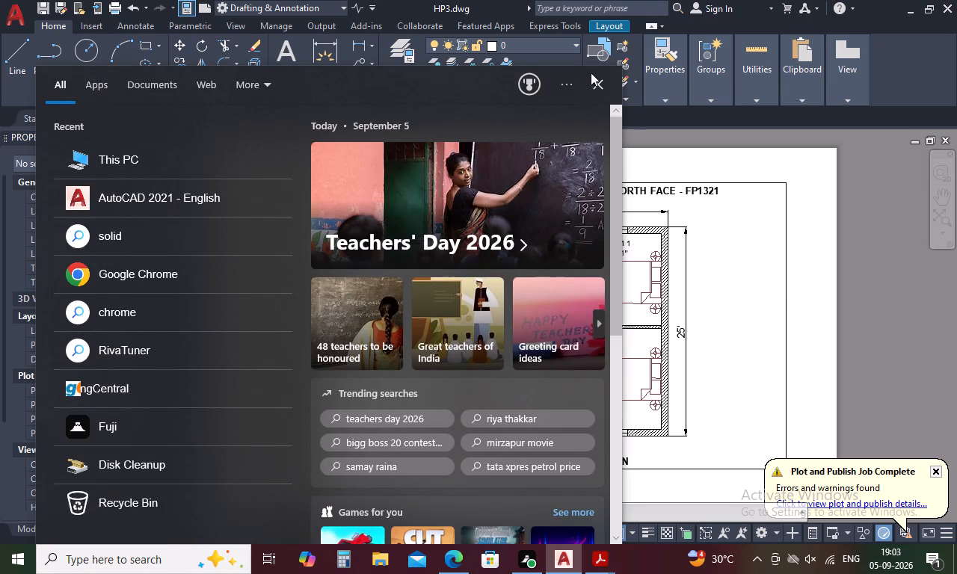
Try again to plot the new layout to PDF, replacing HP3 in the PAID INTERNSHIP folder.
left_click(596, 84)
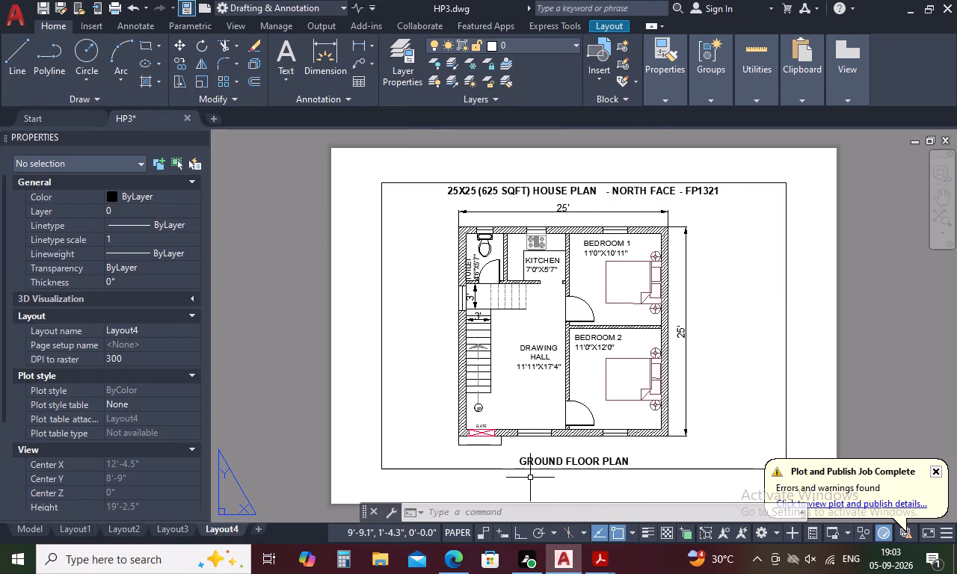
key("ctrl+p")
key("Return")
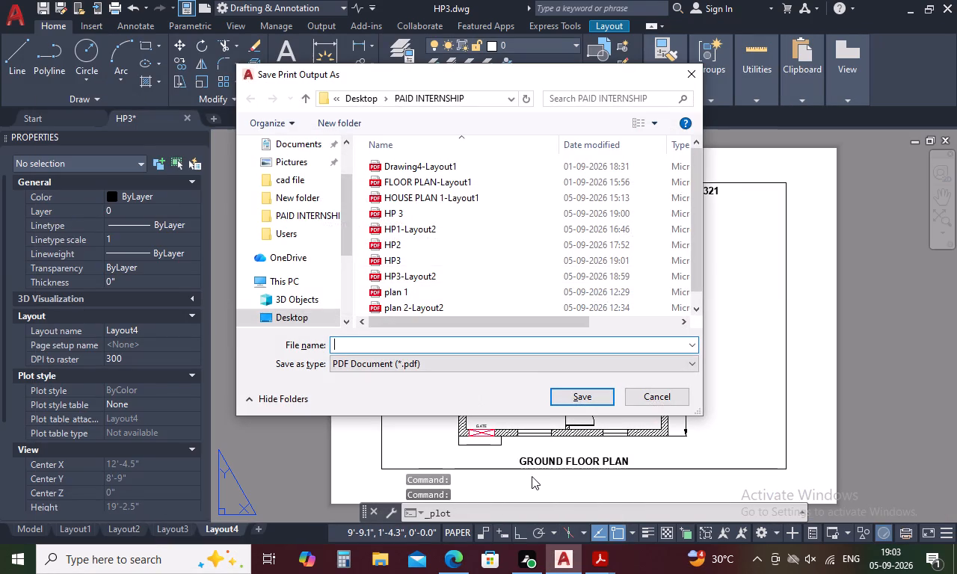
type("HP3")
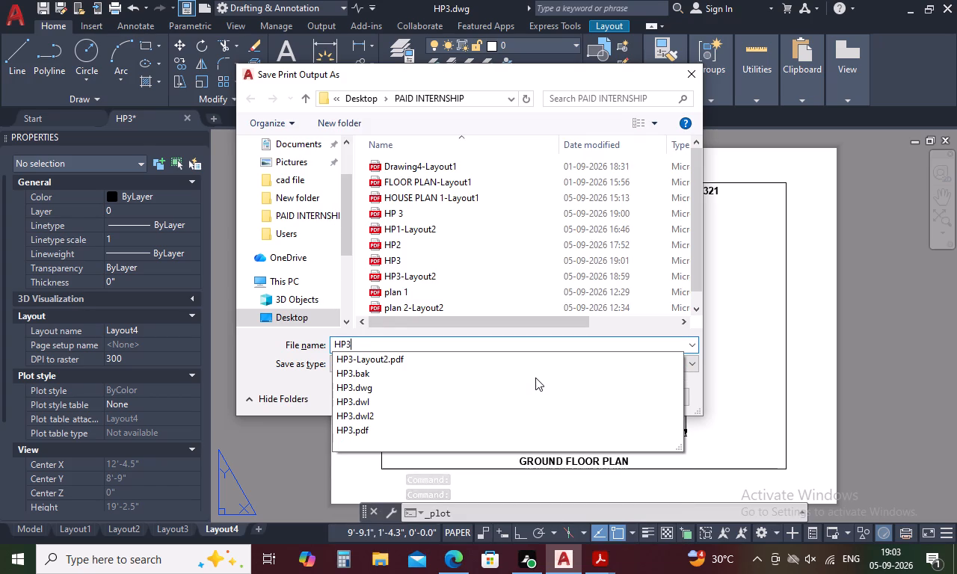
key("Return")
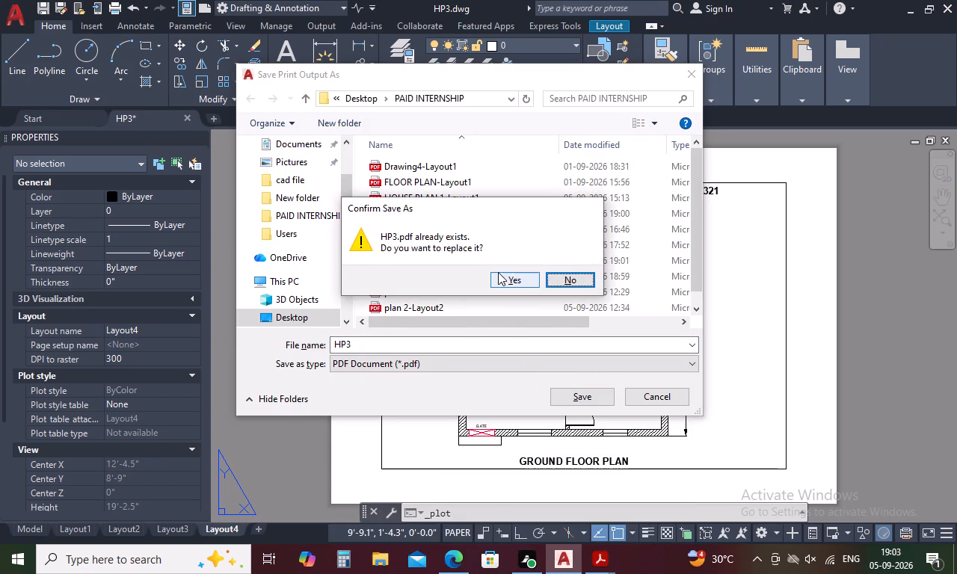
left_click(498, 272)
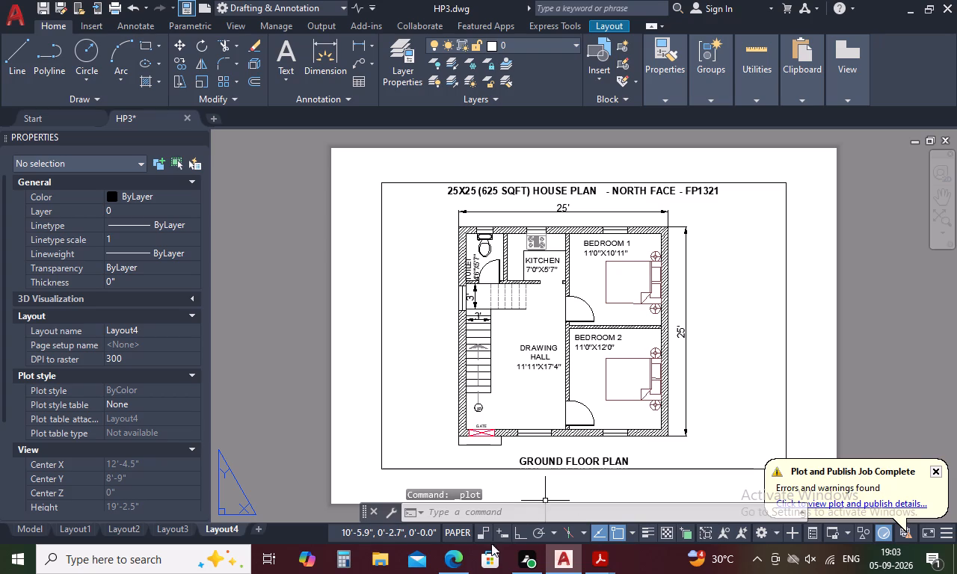
Check the gate, stairs and rooms in HP3.pdf in Acrobat Reader, and return to the layout in AutoCAD.
left_click(566, 560)
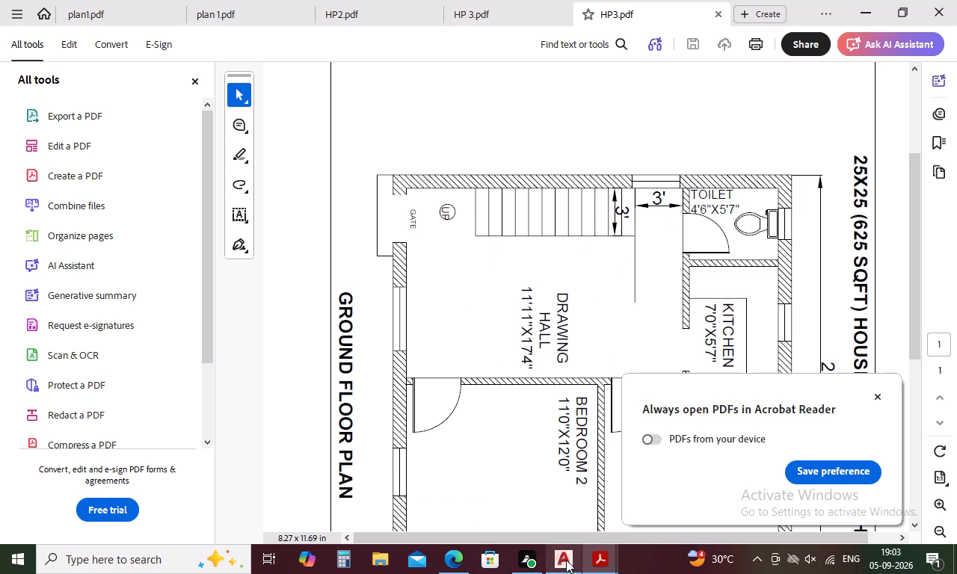
scroll(483, 394, "down", 3)
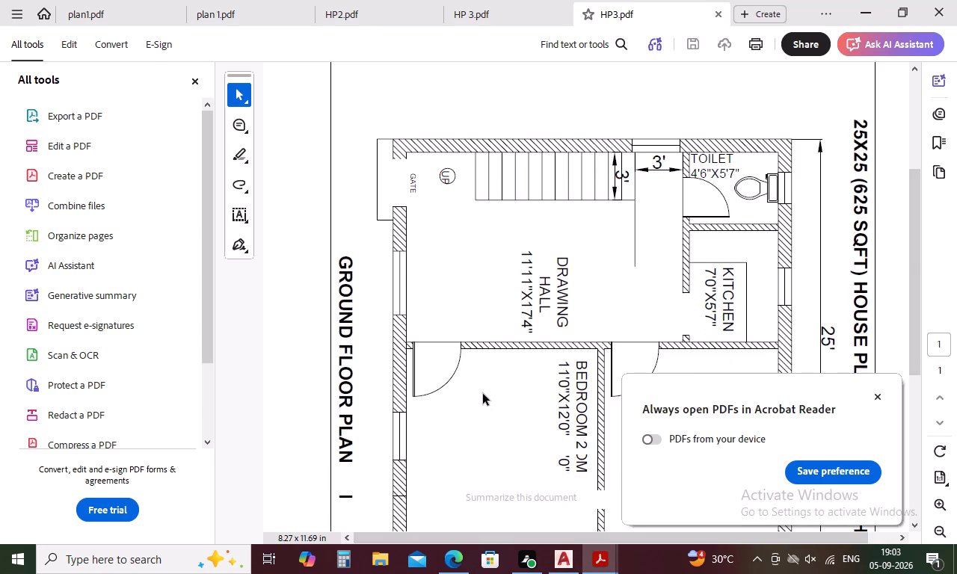
scroll(483, 394, "down", 6)
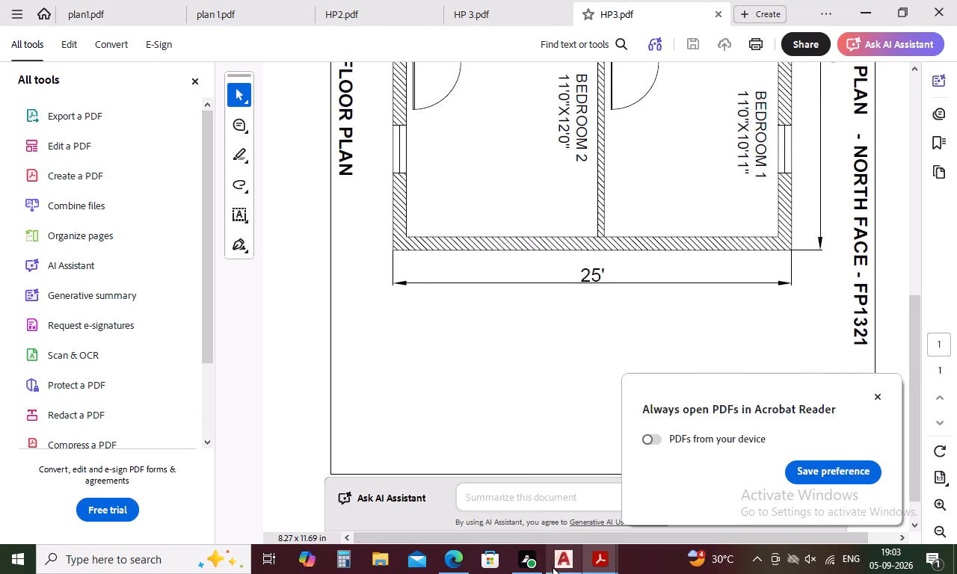
left_click(558, 564)
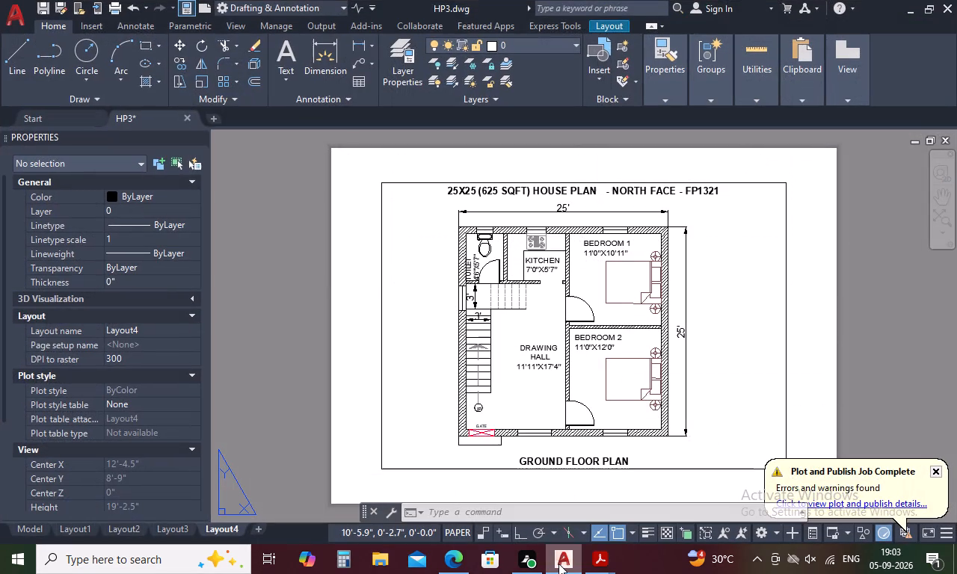